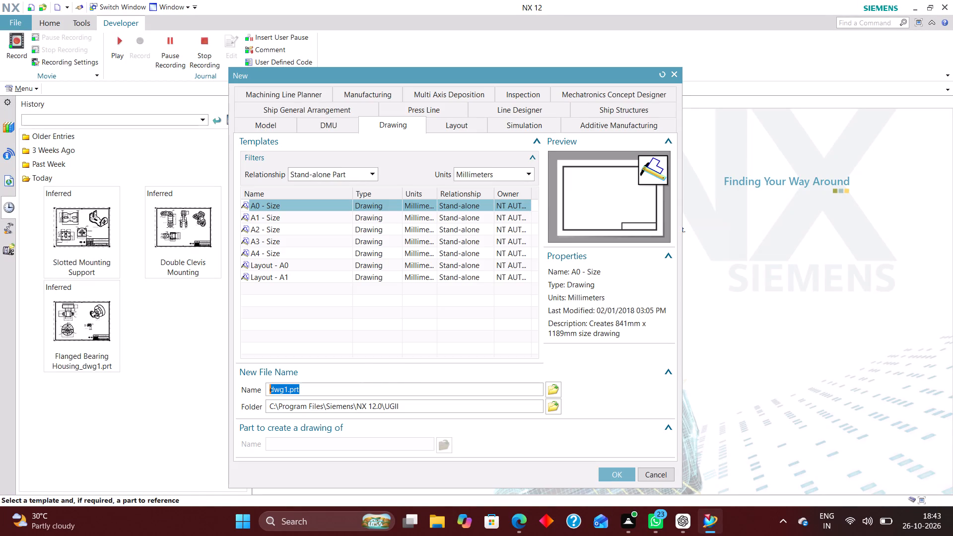
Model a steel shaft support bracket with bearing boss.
Create a new millimetre Model part named model1.prt in the Shaft Support Bracket folder inside Mechanical Components on the Desktop.
click(272, 125)
click(548, 407)
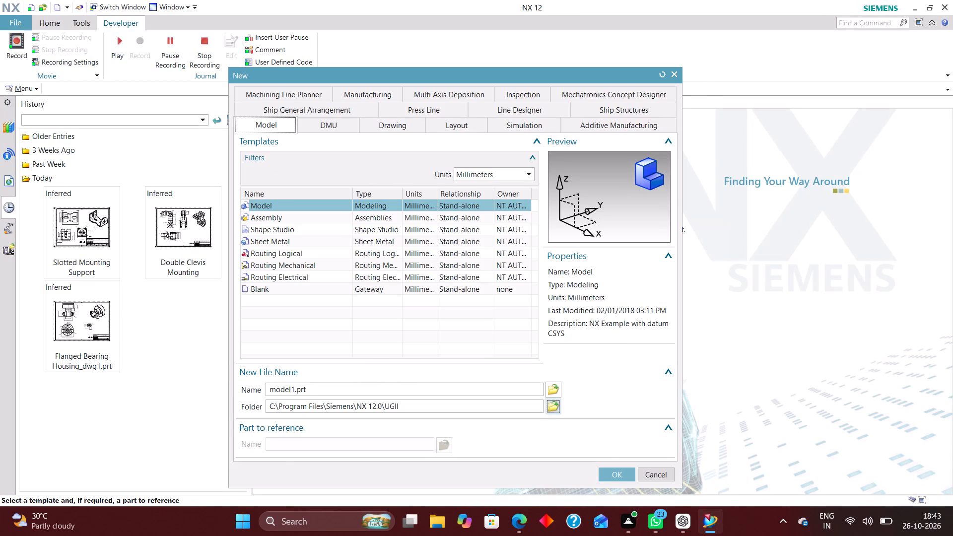
click(493, 202)
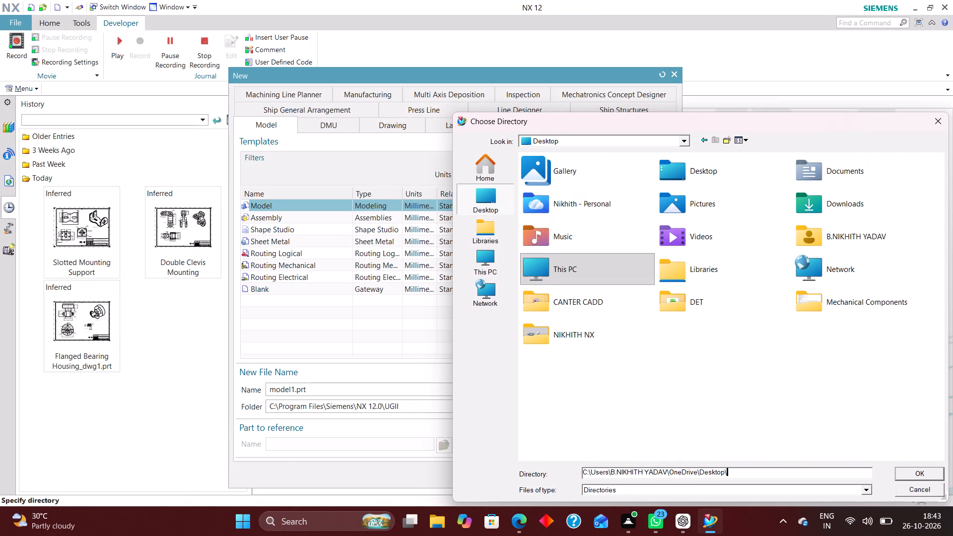
double_click(843, 299)
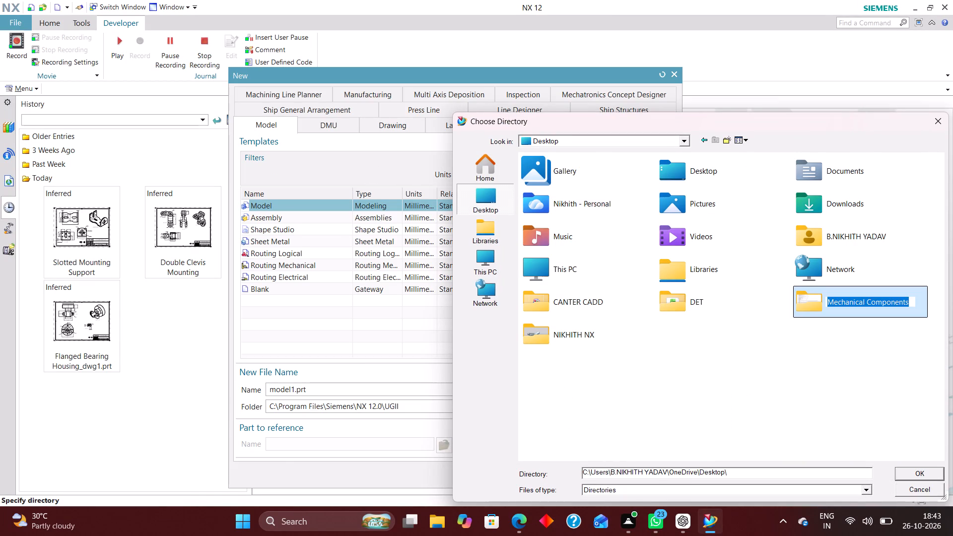
click(808, 363)
double_click(801, 299)
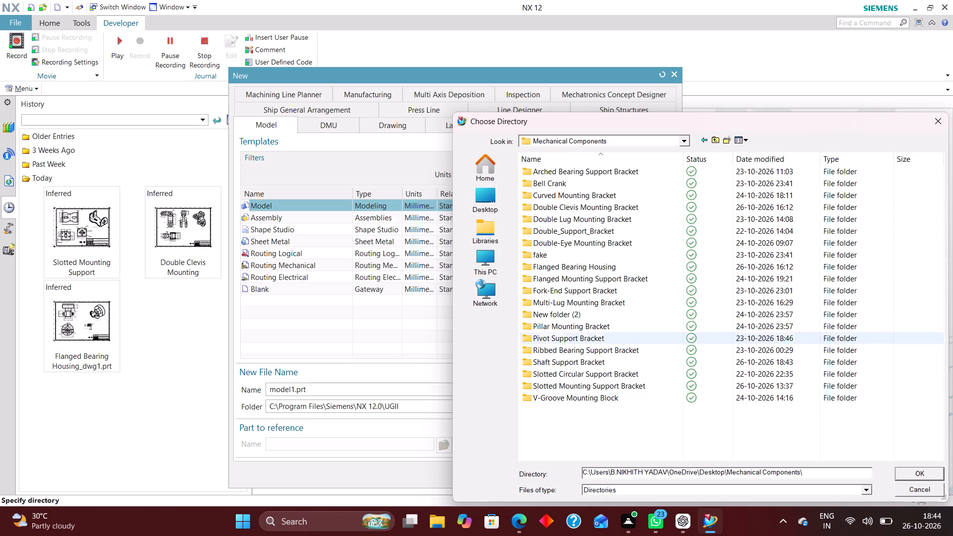
double_click(573, 361)
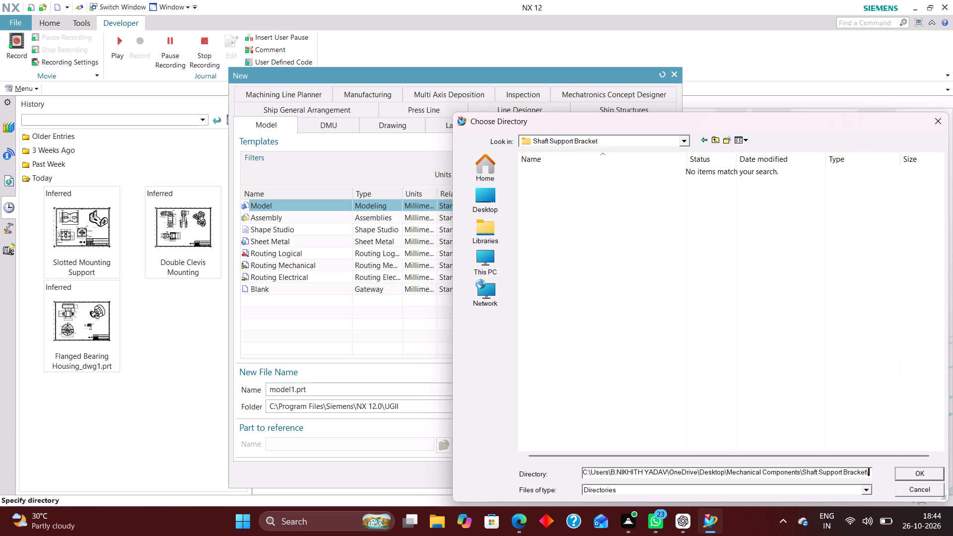
click(907, 472)
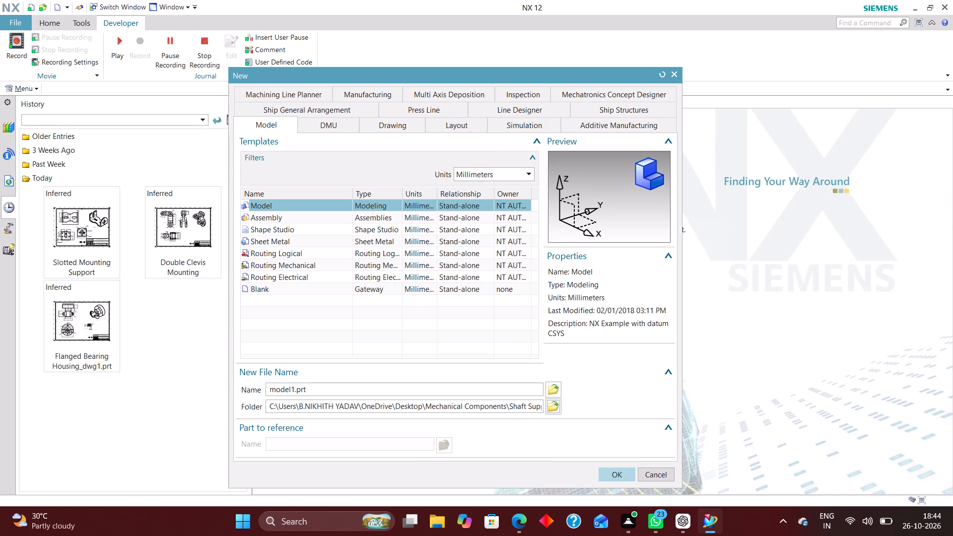
click(621, 474)
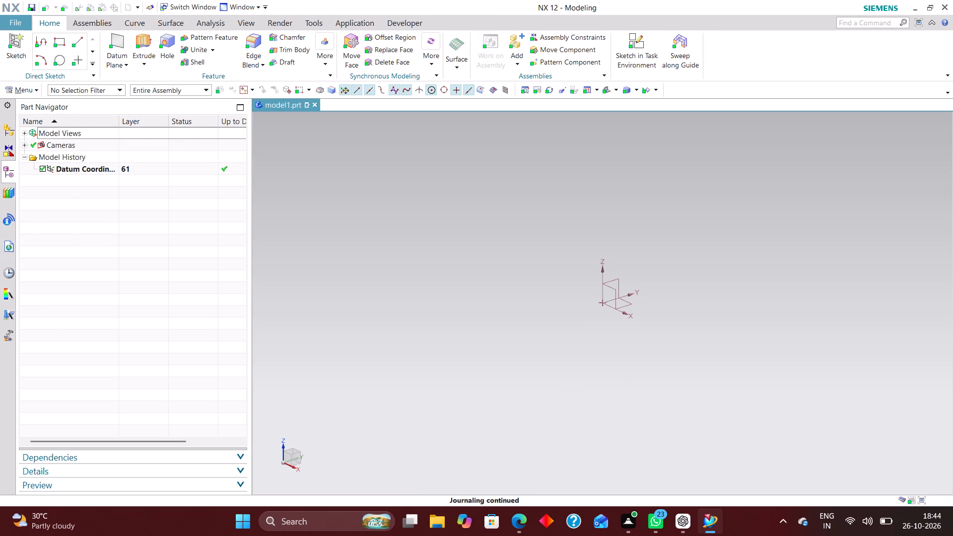
Set the sketch preferences to show dimension labels as Value, with Continuous Auto Dimensioning and Display Auto Dimensions turned off.
click(34, 90)
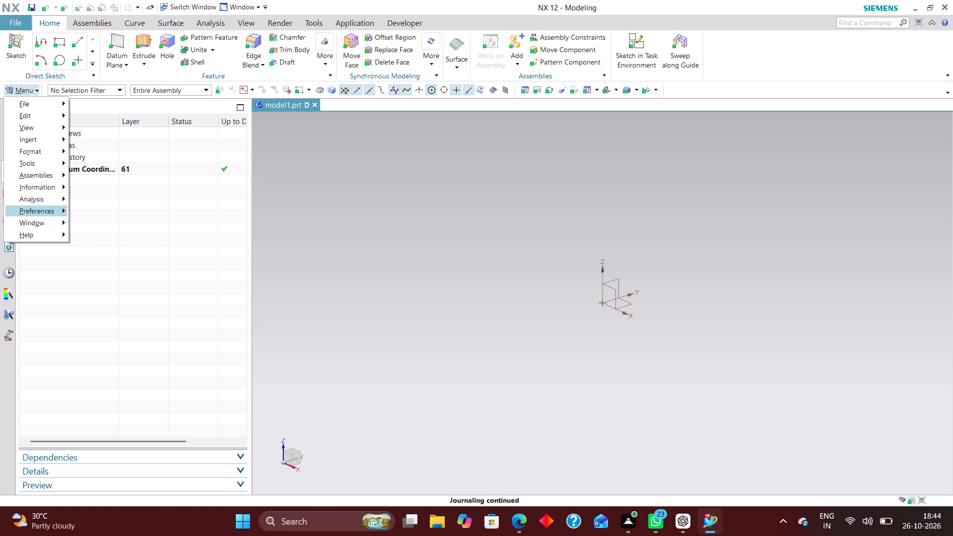
click(46, 217)
click(47, 209)
click(100, 212)
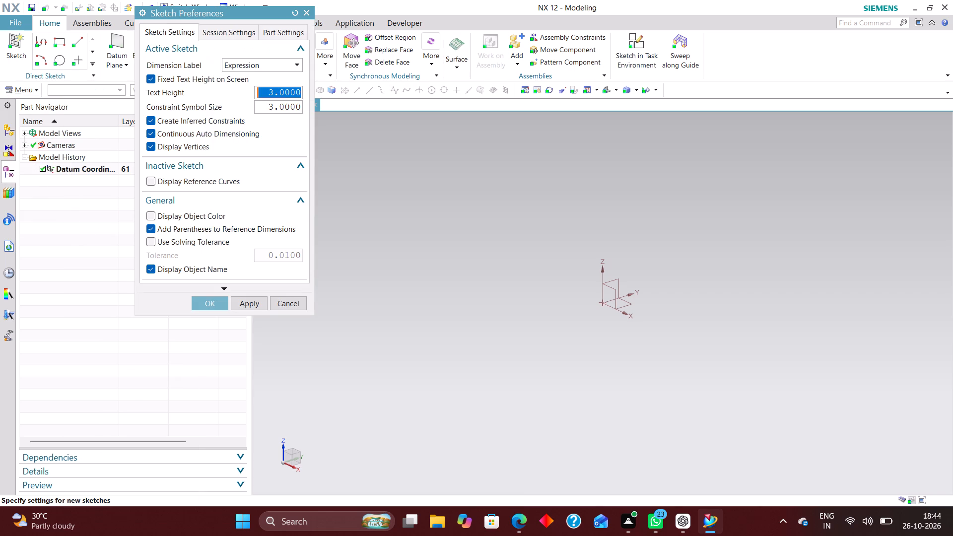
click(237, 65)
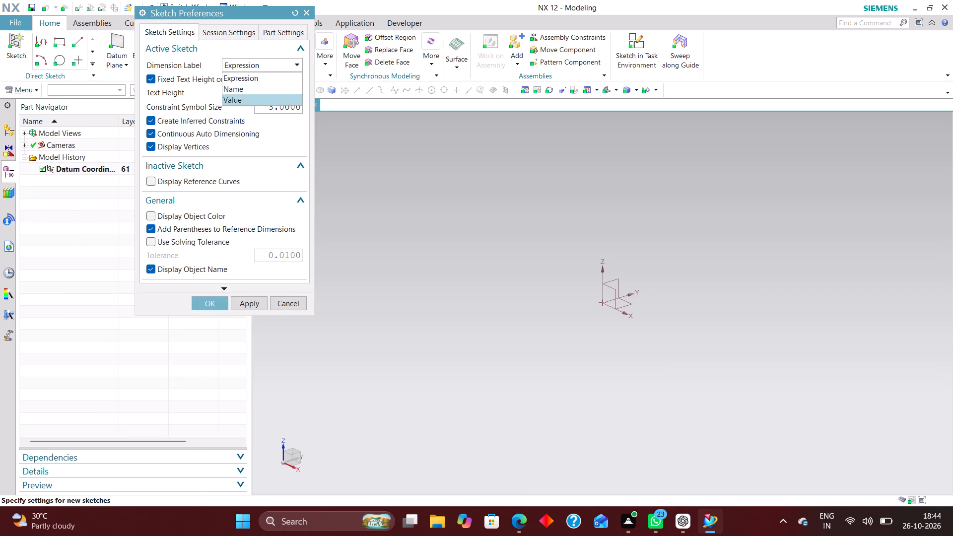
click(239, 95)
click(211, 133)
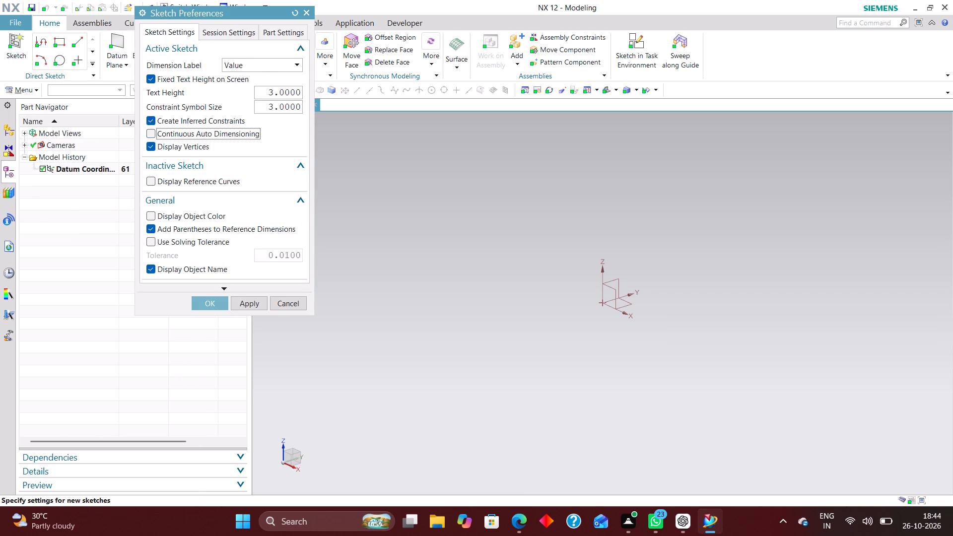
click(235, 35)
click(196, 114)
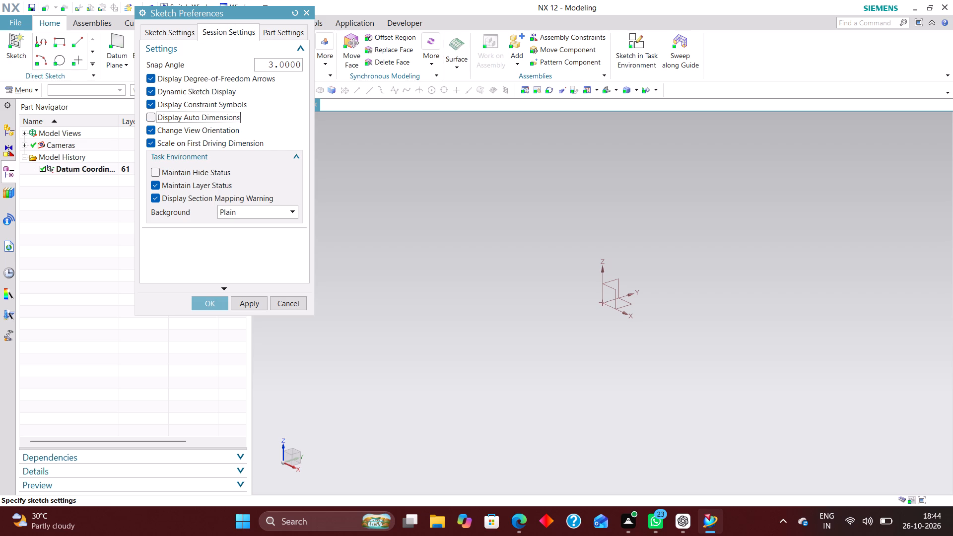
click(211, 300)
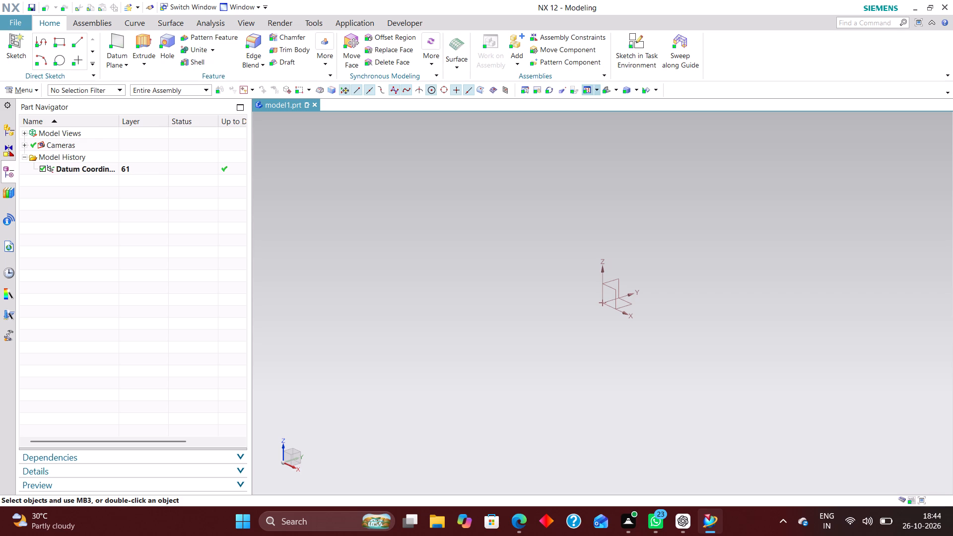
Create a sketch on the XZ datum plane and draw a wide horizontal rectangle around the upper part of the origin.
click(641, 34)
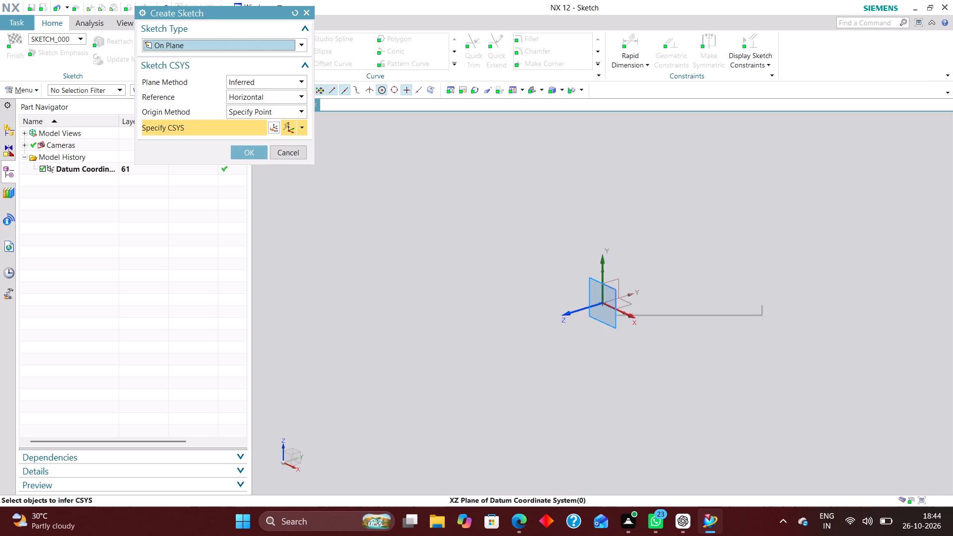
click(615, 289)
click(668, 303)
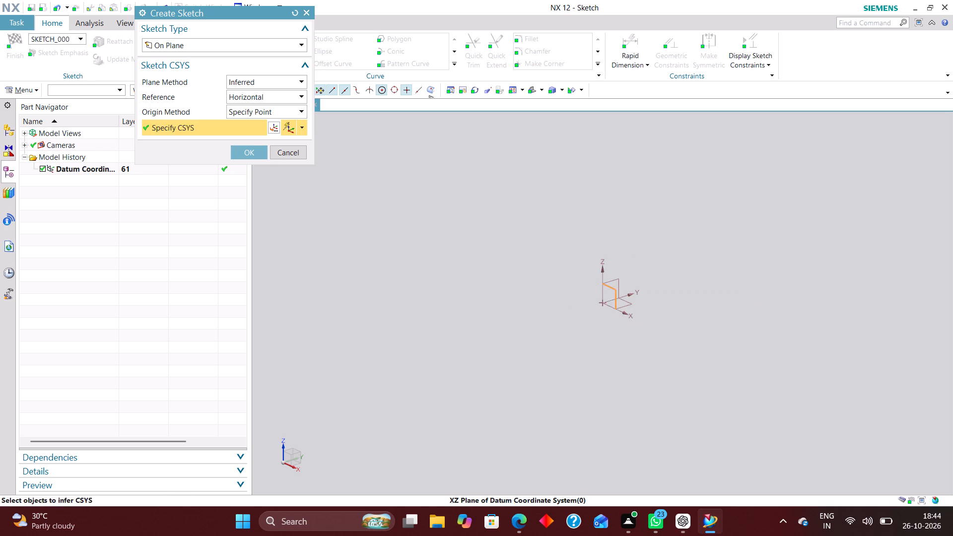
click(248, 157)
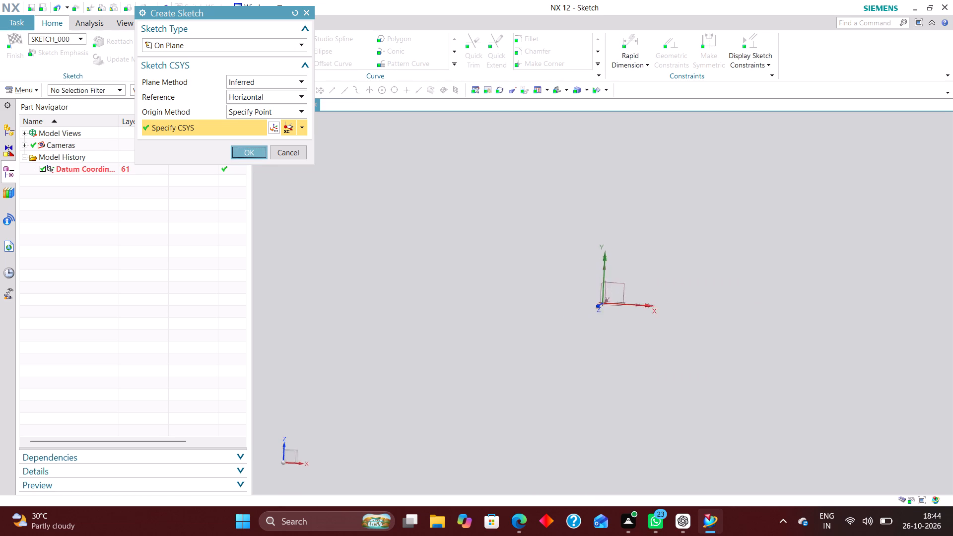
drag(218, 10, 196, 66)
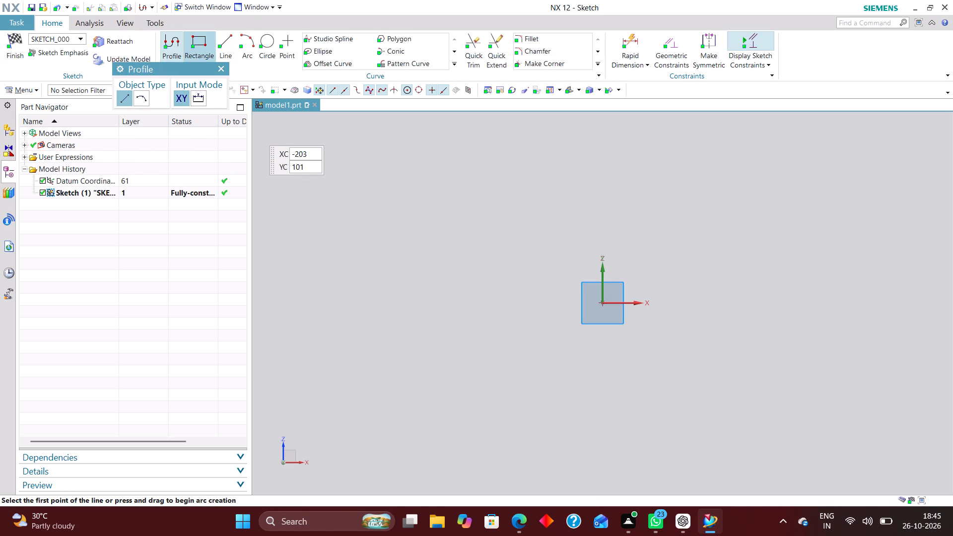
click(202, 37)
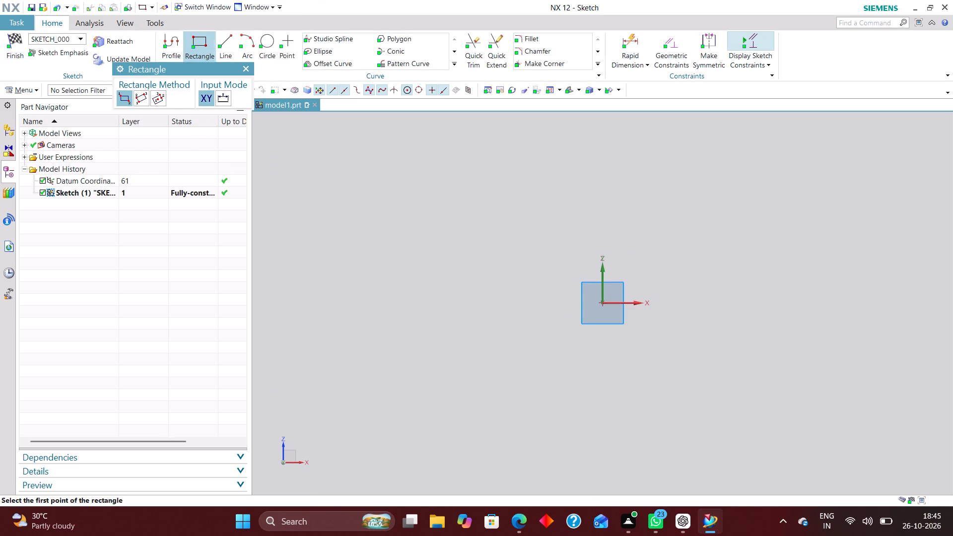
click(549, 254)
click(704, 298)
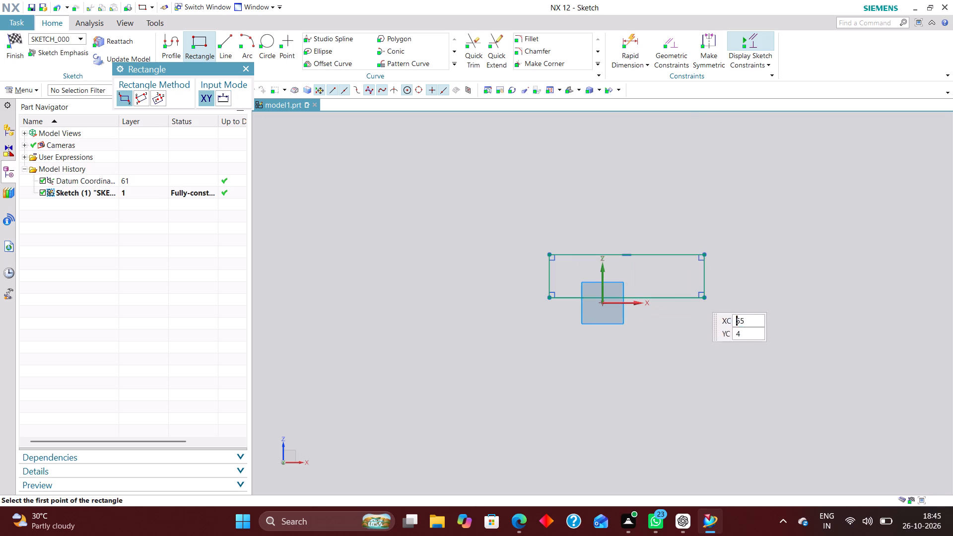
Constrain the rectangle's top-edge midpoint onto the vertical axis and its bottom-edge midpoint onto the X axis, and finish the sketch.
click(667, 40)
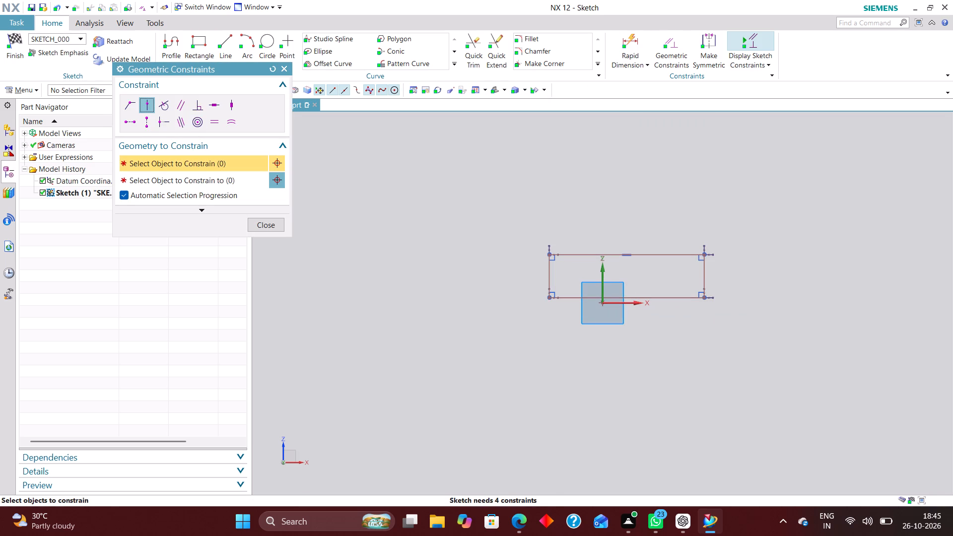
click(628, 253)
click(601, 277)
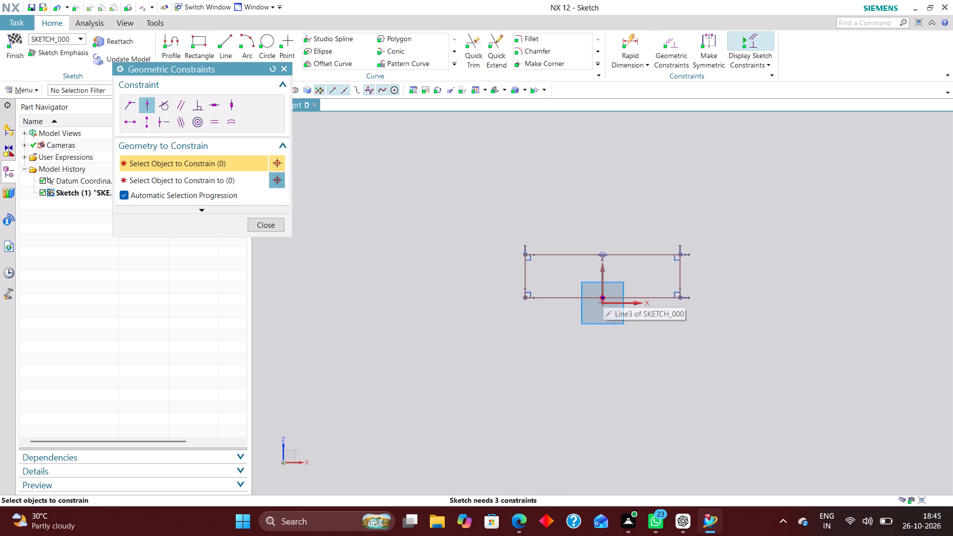
click(603, 296)
click(615, 304)
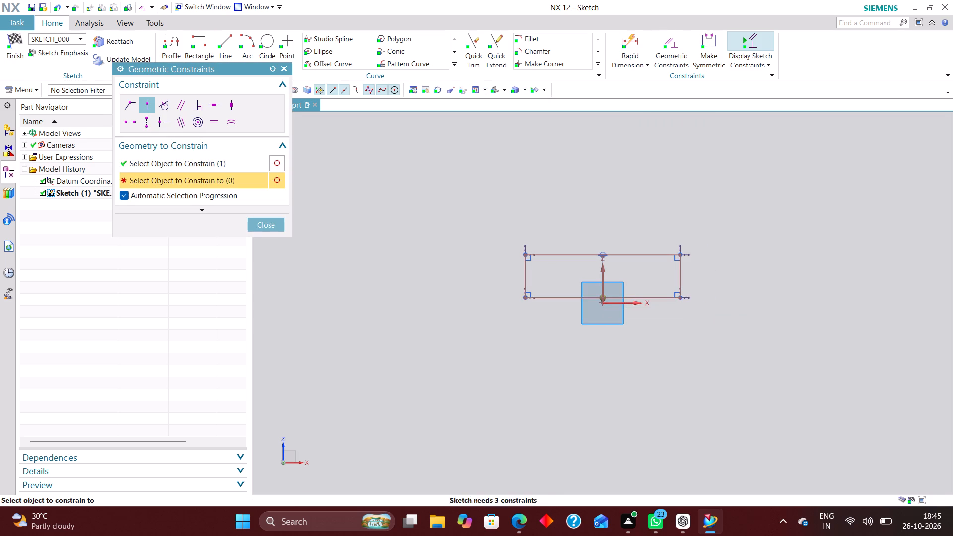
click(260, 225)
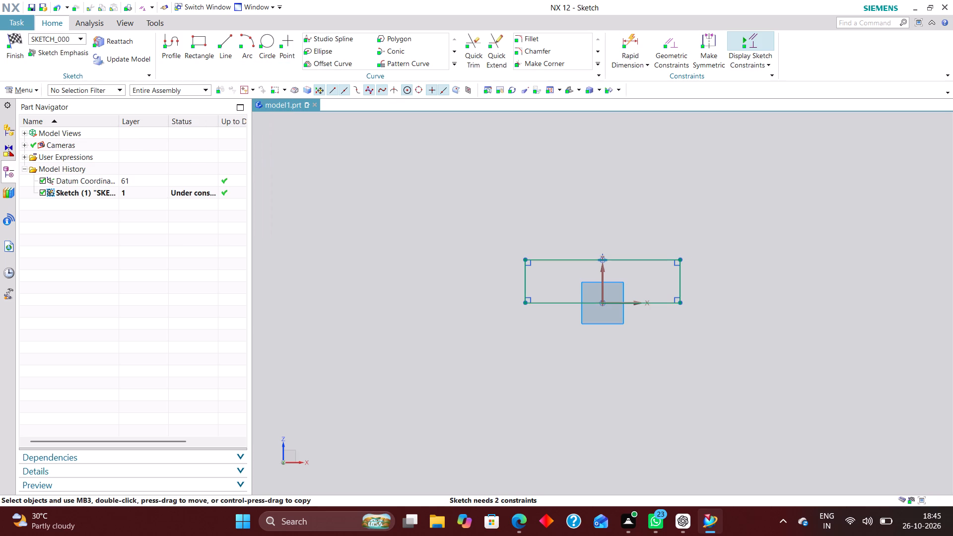
click(19, 36)
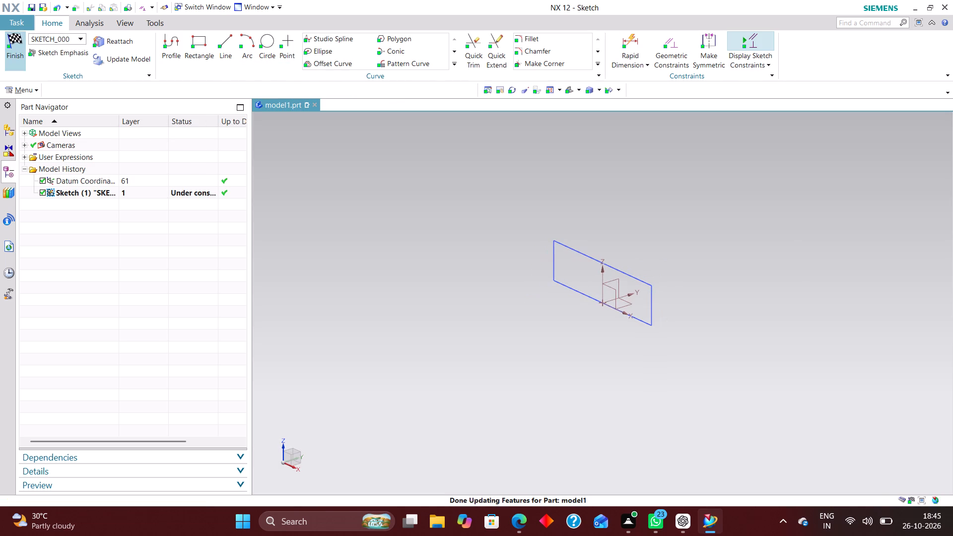
Extrude the rectangle with a Symmetric Value distance of 70 mm and no Boolean to form the base block.
click(138, 40)
click(573, 246)
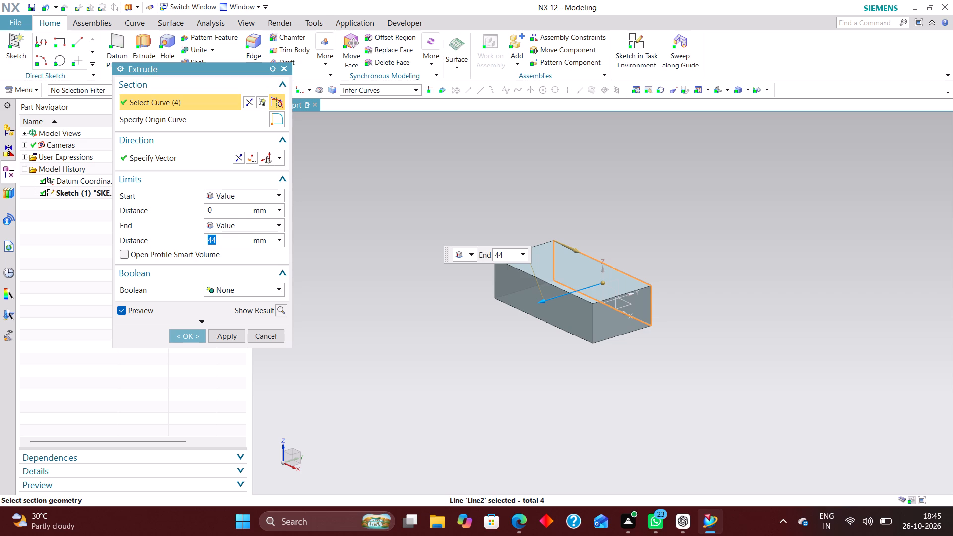
click(240, 153)
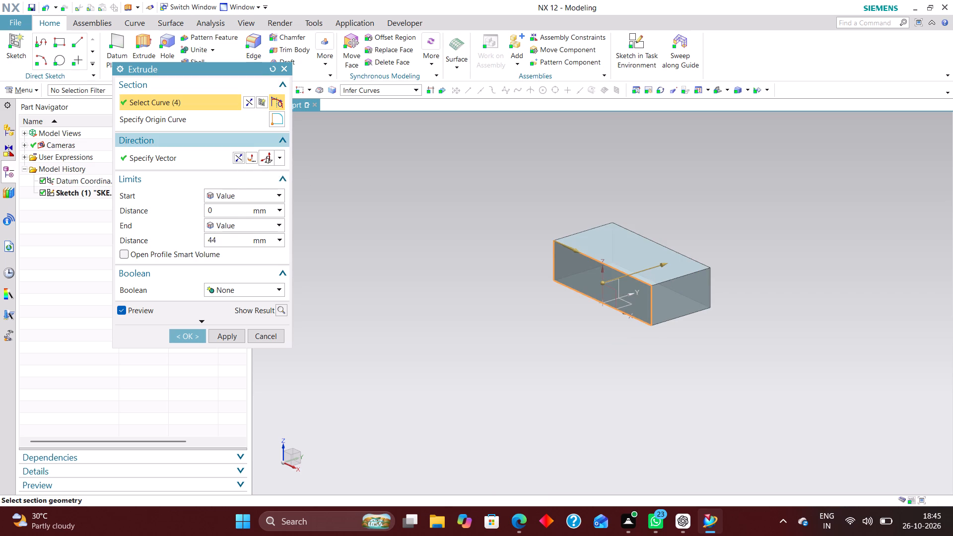
click(255, 192)
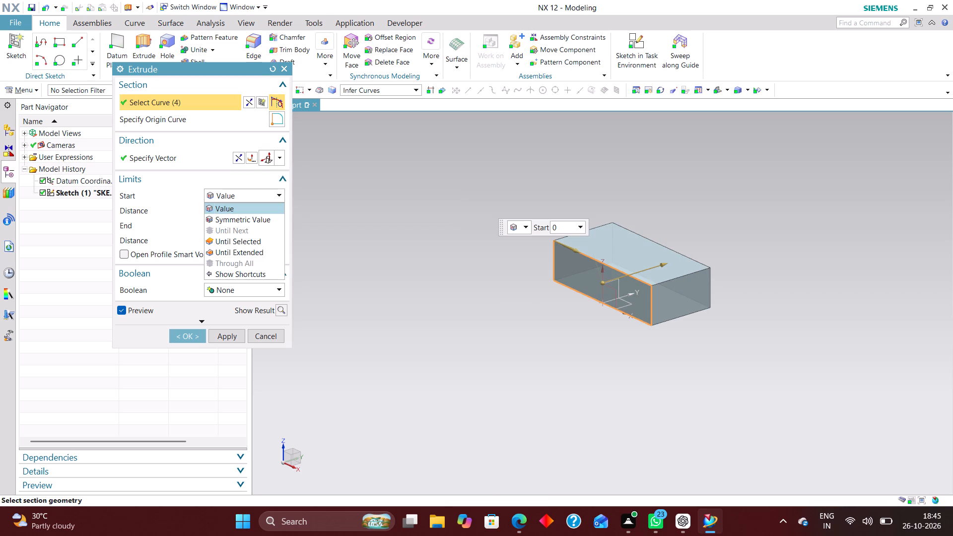
click(261, 219)
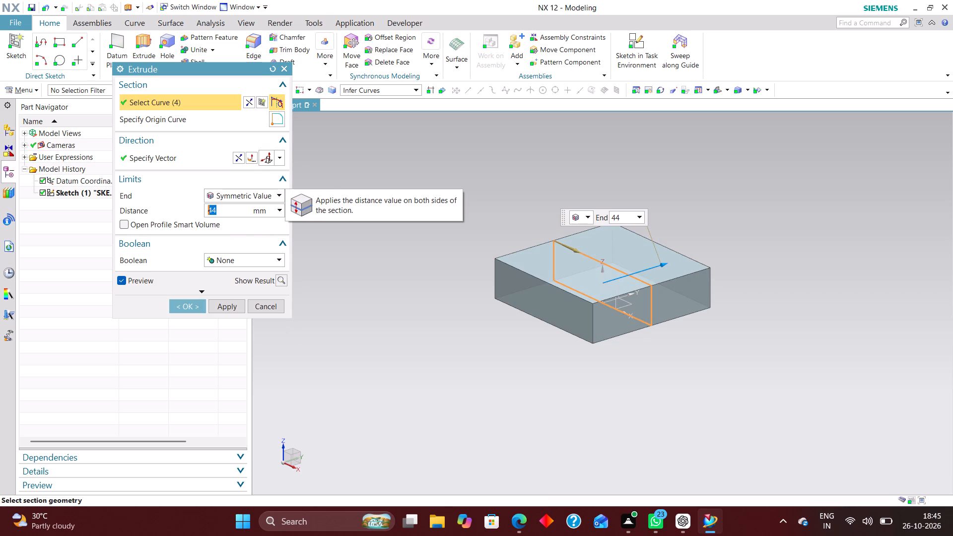
text(70)
key(Return)
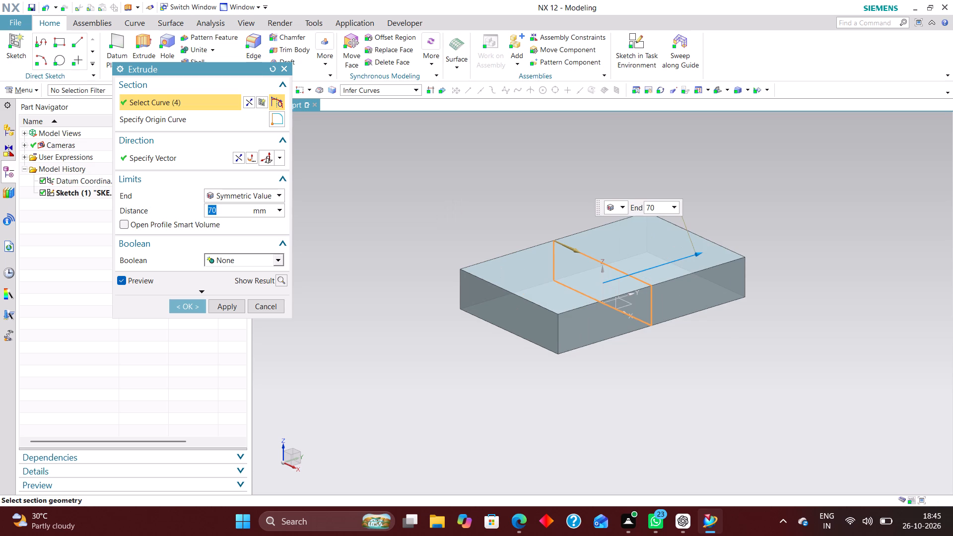
click(188, 306)
Create a sketch on the XZ datum plane and draw a rectangle about 26 mm high across the block's bottom edge.
right_drag(609, 265, 610, 337)
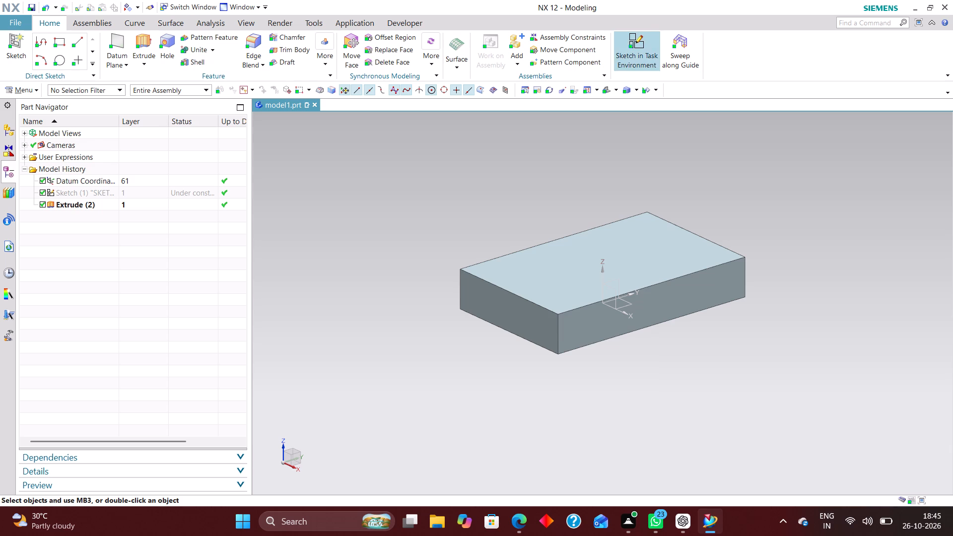
click(634, 35)
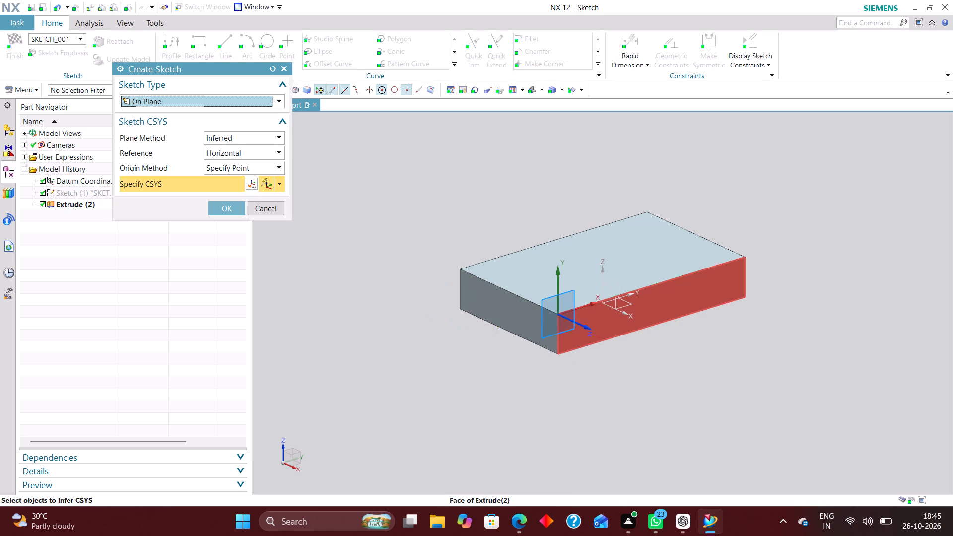
scroll(619, 306, up, 3)
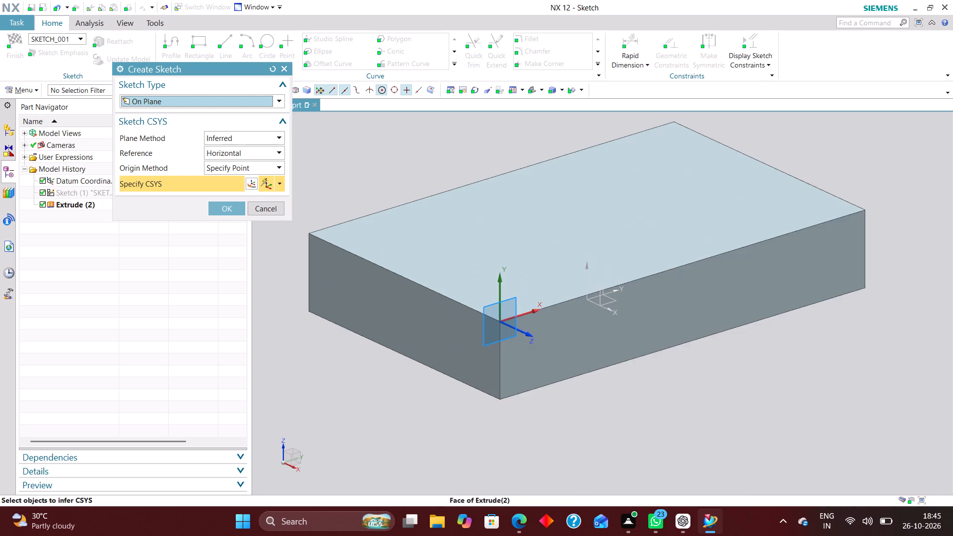
click(598, 286)
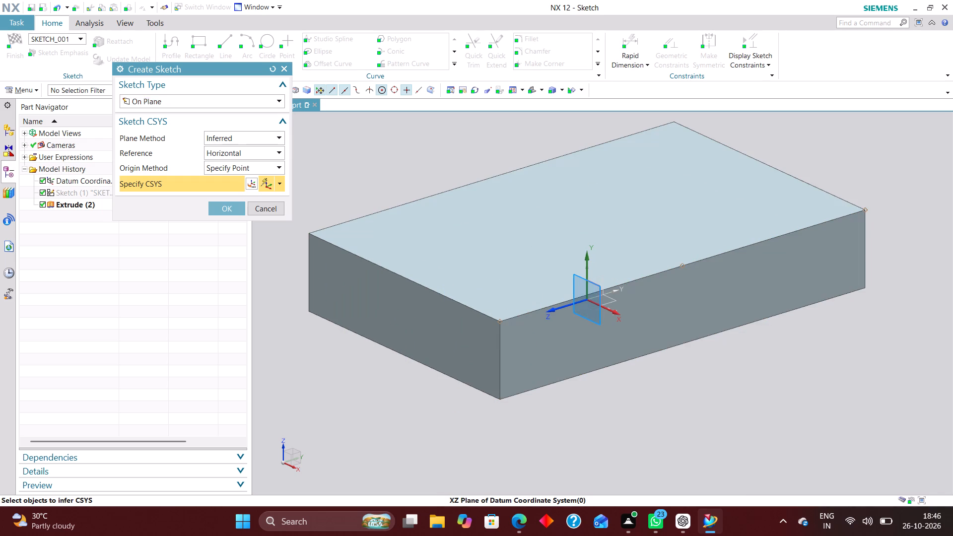
click(239, 208)
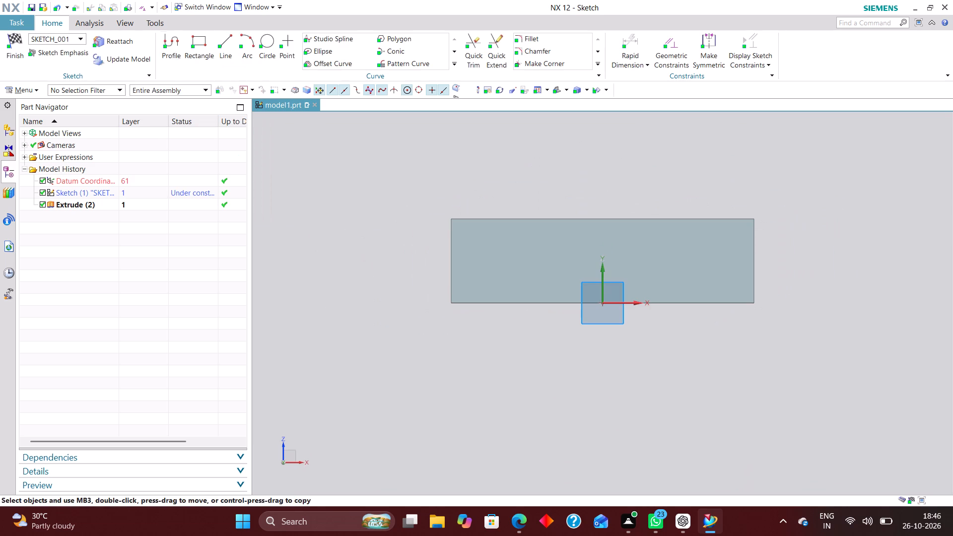
click(204, 45)
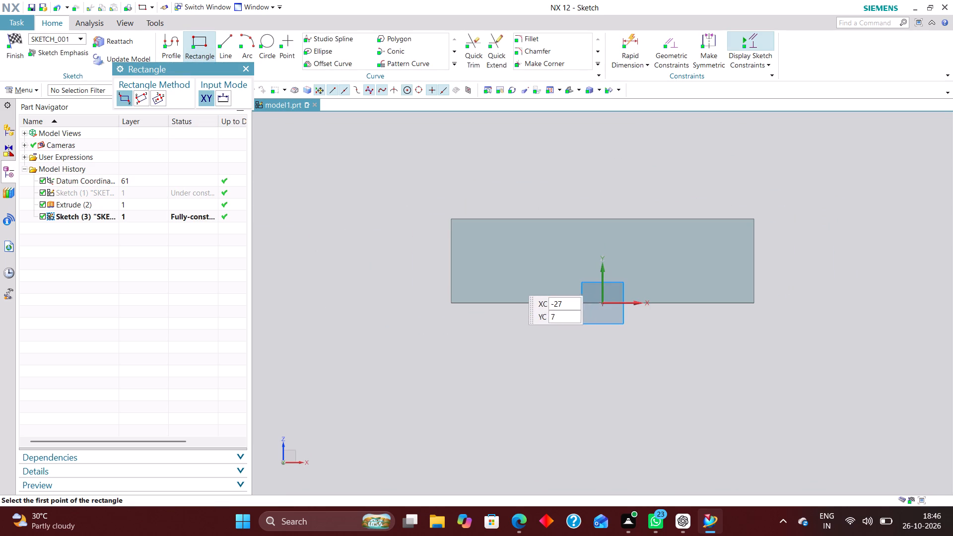
click(506, 276)
click(703, 364)
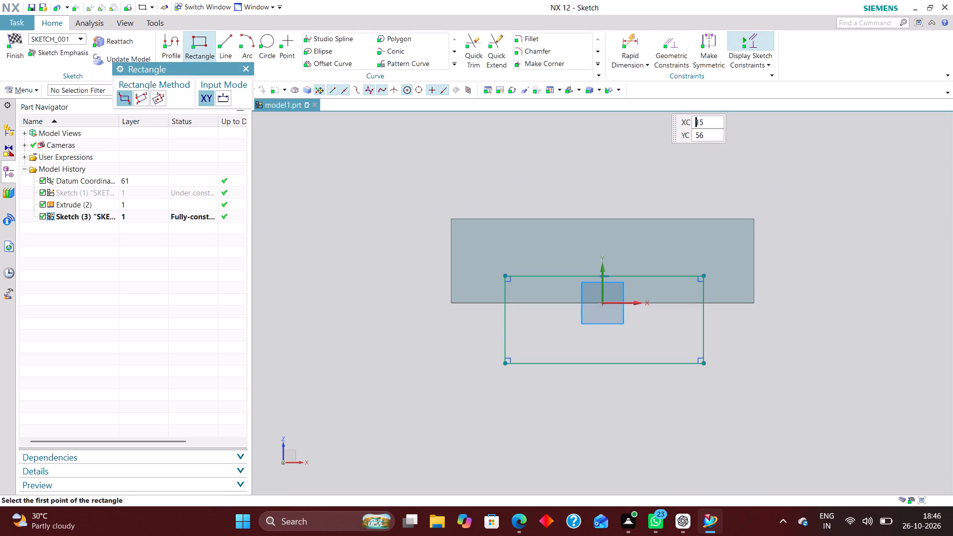
Constrain the new rectangle's top-edge midpoint onto the vertical axis and its bottom-edge midpoint onto the X axis.
click(673, 44)
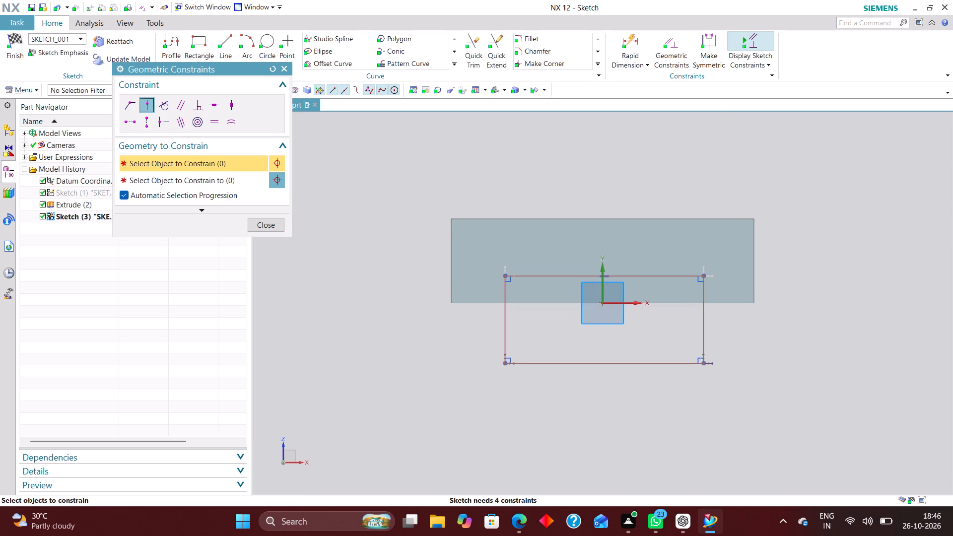
click(604, 273)
click(600, 285)
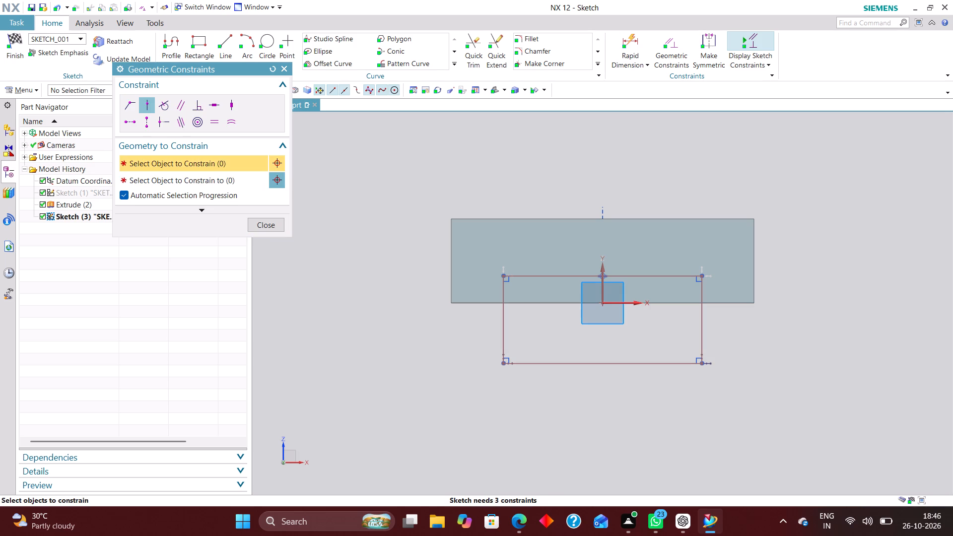
click(604, 364)
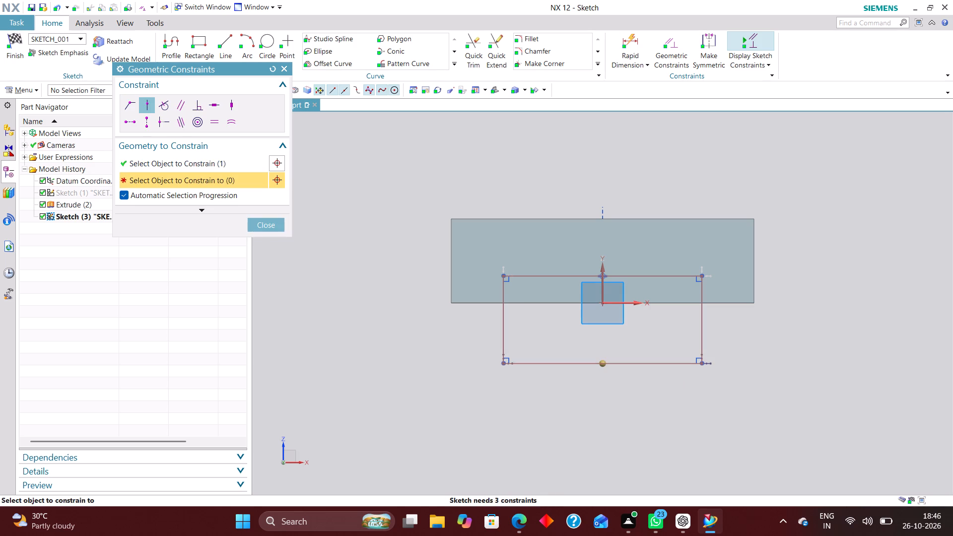
click(617, 304)
Dimension the rectangle to 3 mm high and 85 mm wide, and finish the sketch.
click(630, 34)
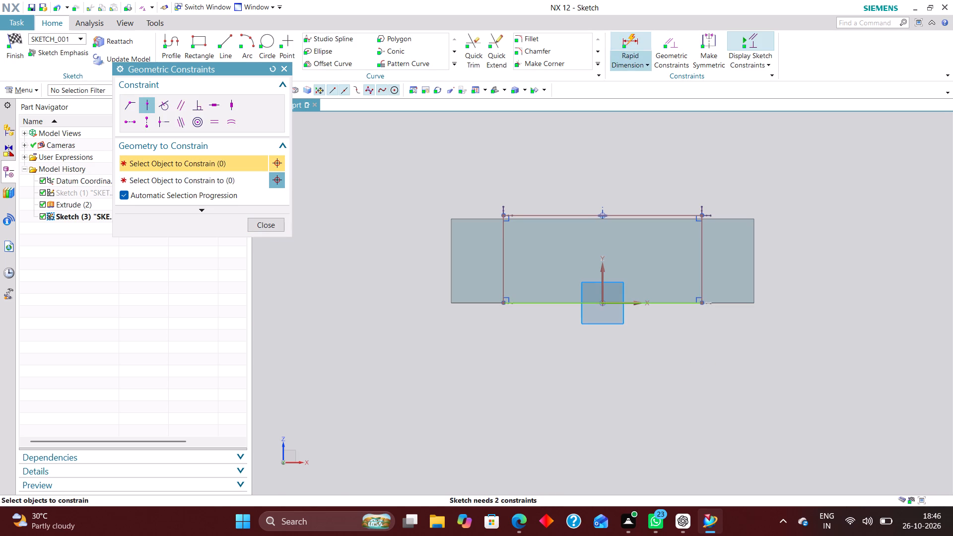
click(701, 269)
click(809, 263)
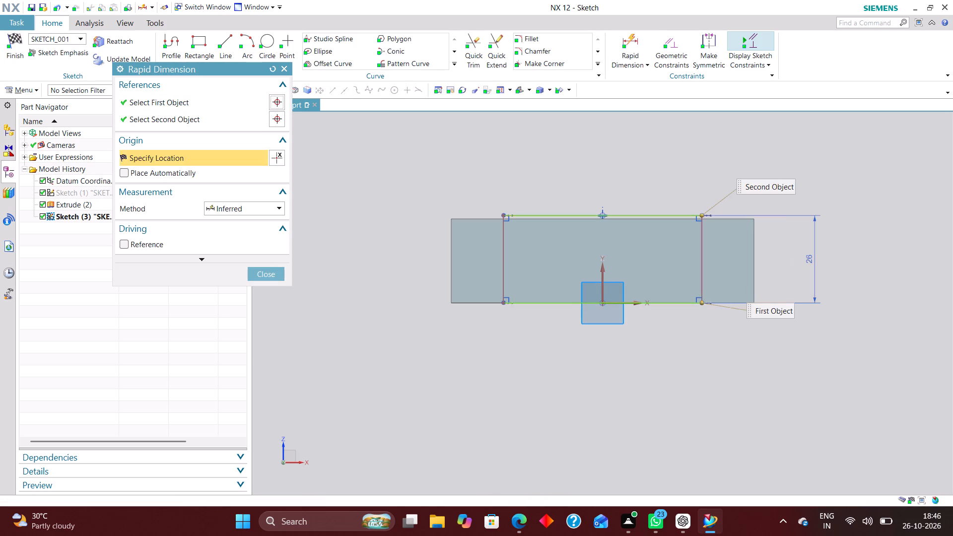
key(3)
key(Return)
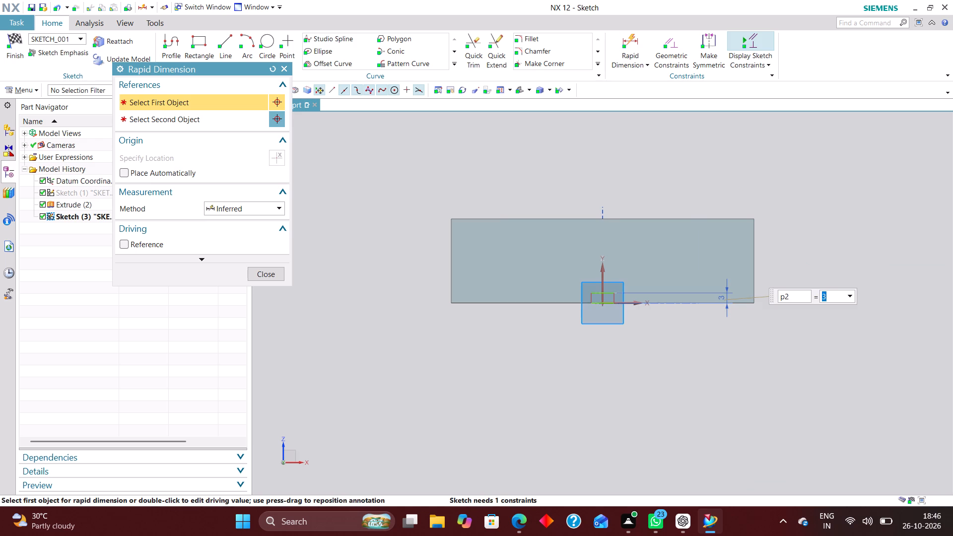
scroll(594, 311, up, 6)
click(641, 283)
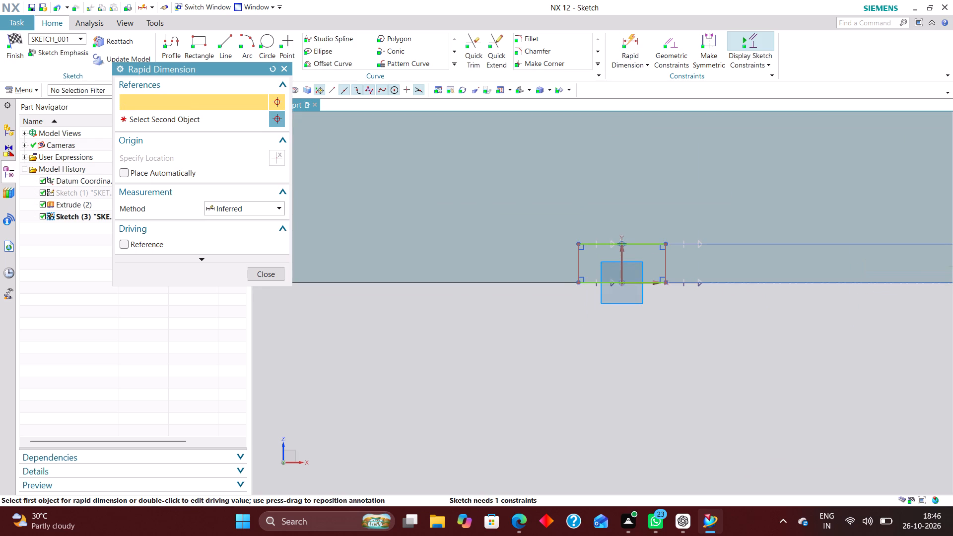
click(621, 361)
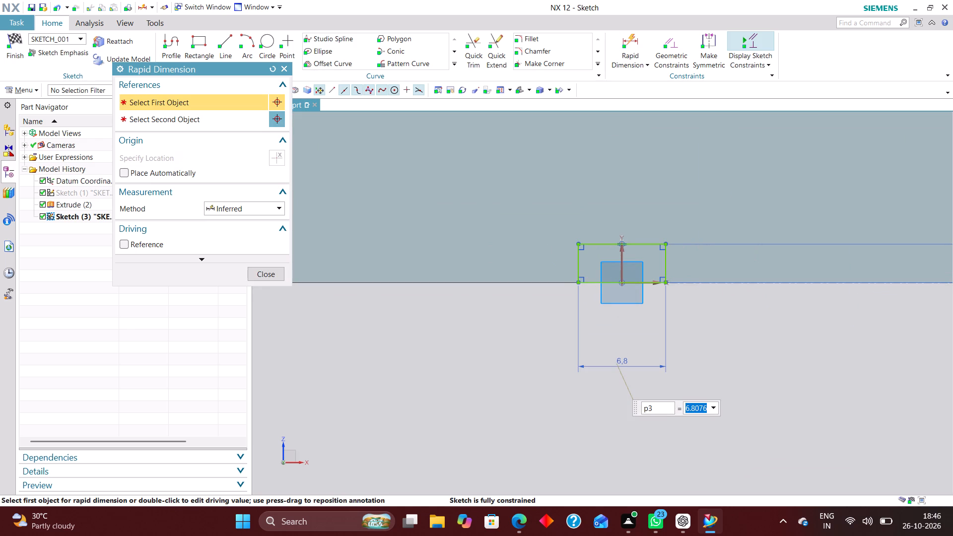
text(85)
key(Return)
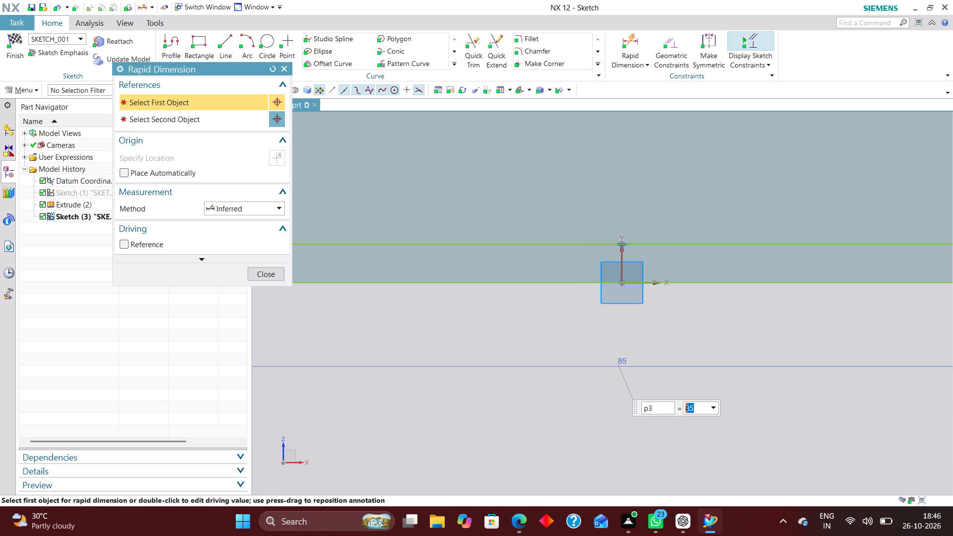
scroll(603, 331, down, 5)
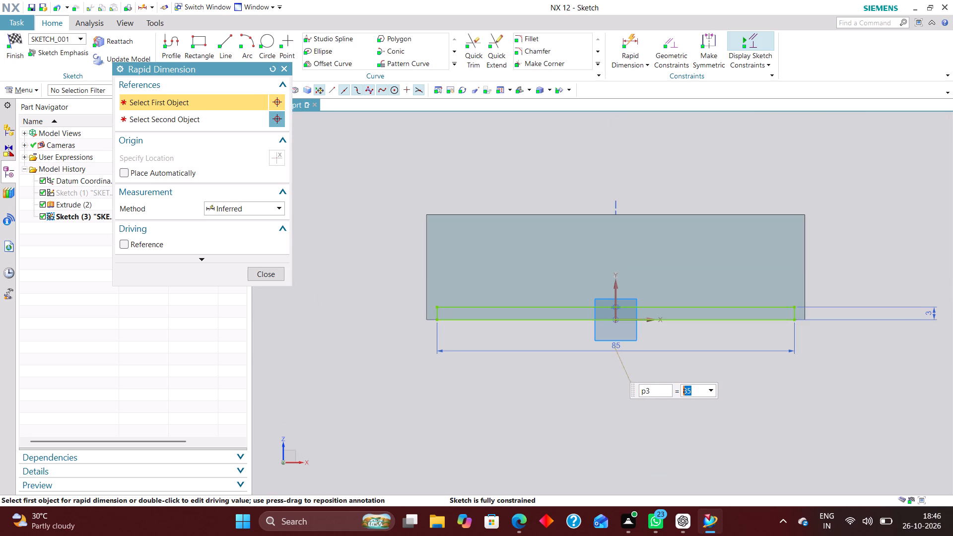
click(268, 272)
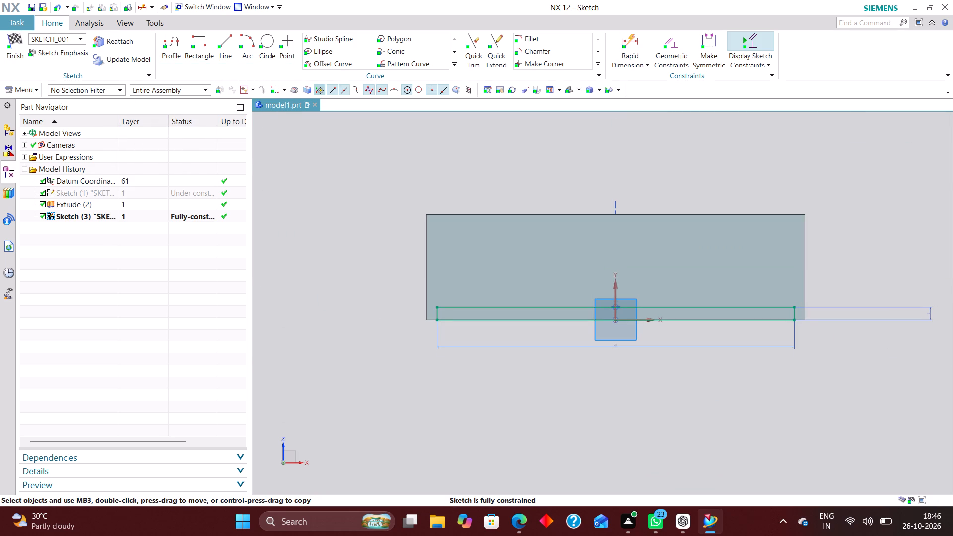
click(7, 36)
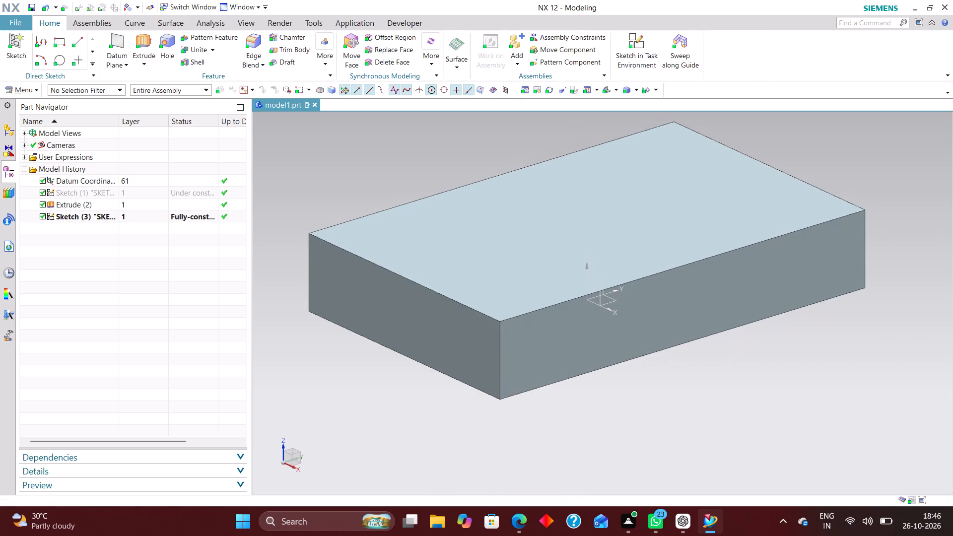
Extrude the thin rectangle as a Symmetric Value with no Boolean, extending it past both ends of the base block.
scroll(786, 290, down, 2)
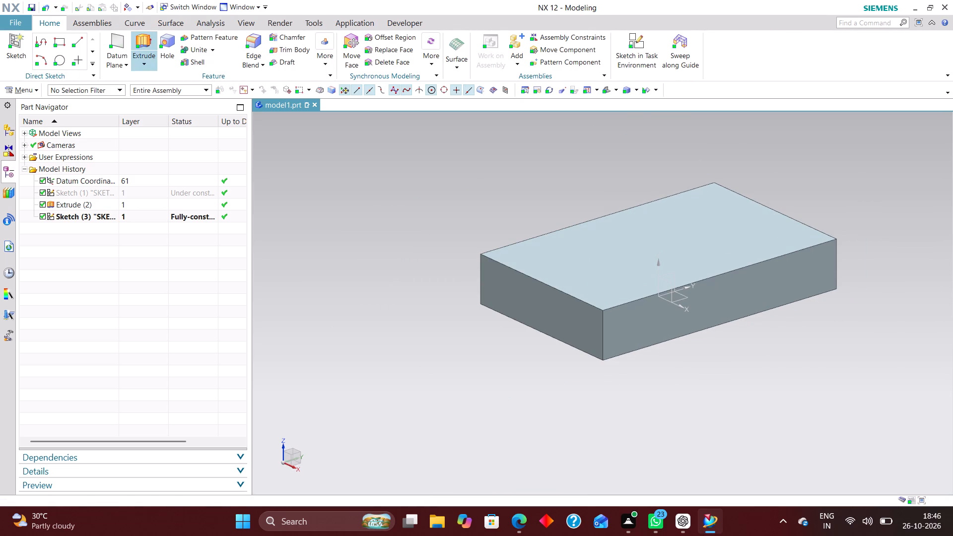
click(142, 39)
click(101, 216)
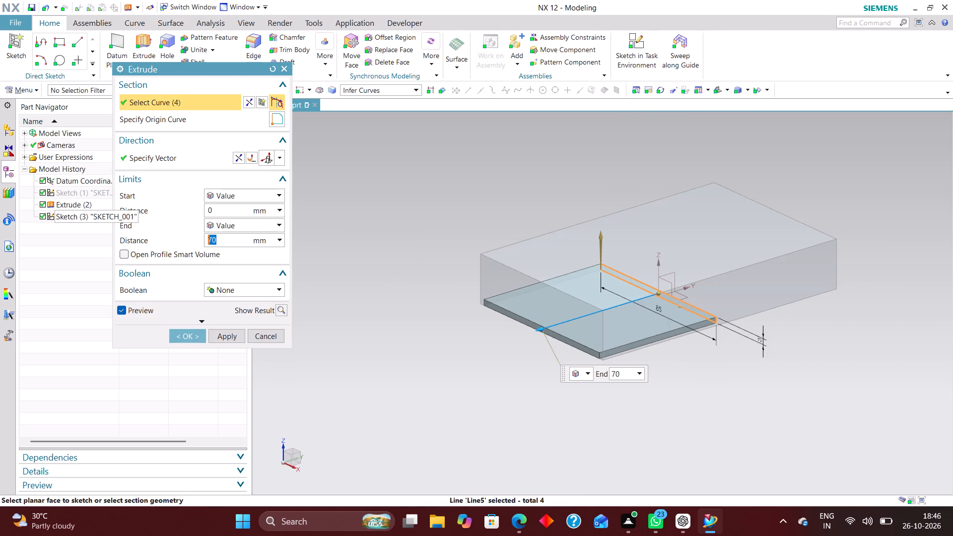
middle_drag(691, 398, 679, 393)
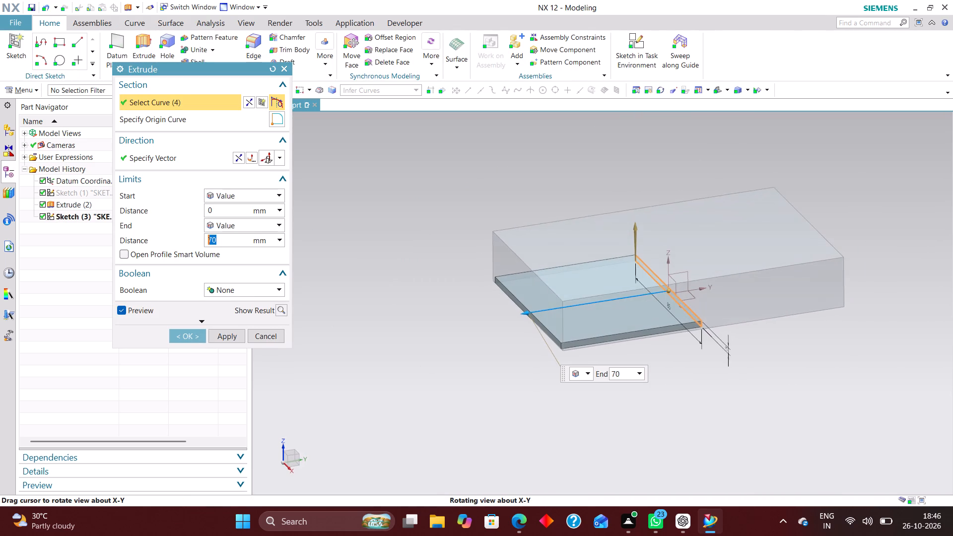
middle_drag(679, 393, 681, 394)
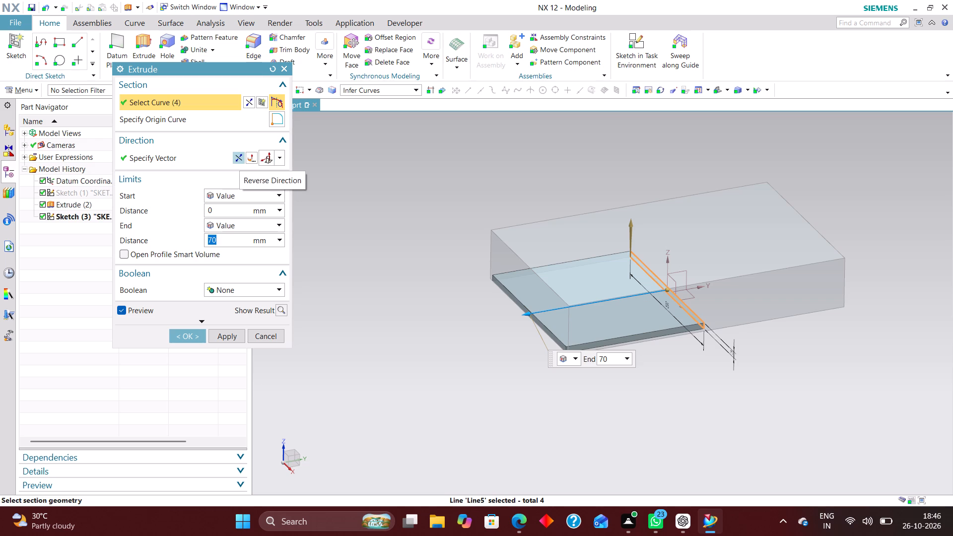
click(239, 156)
click(239, 156)
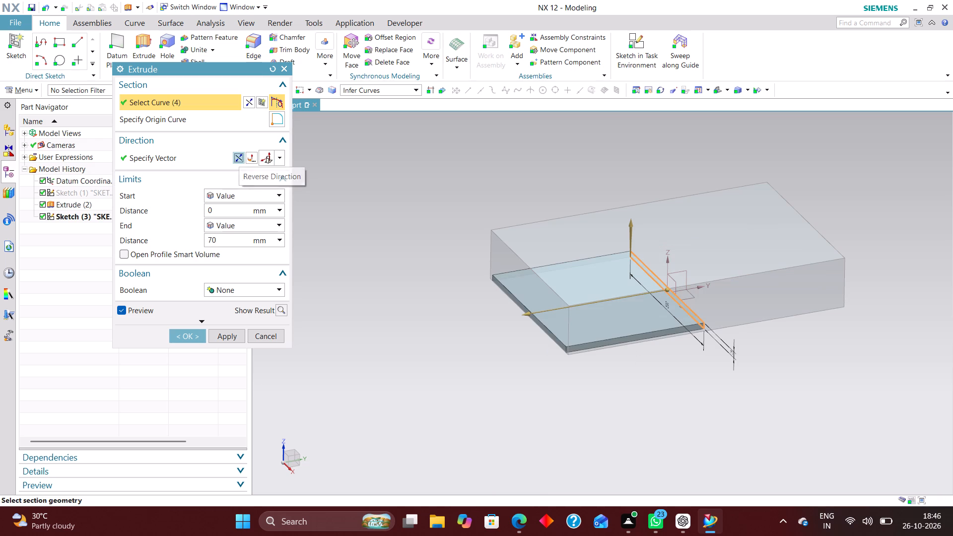
click(264, 196)
click(255, 220)
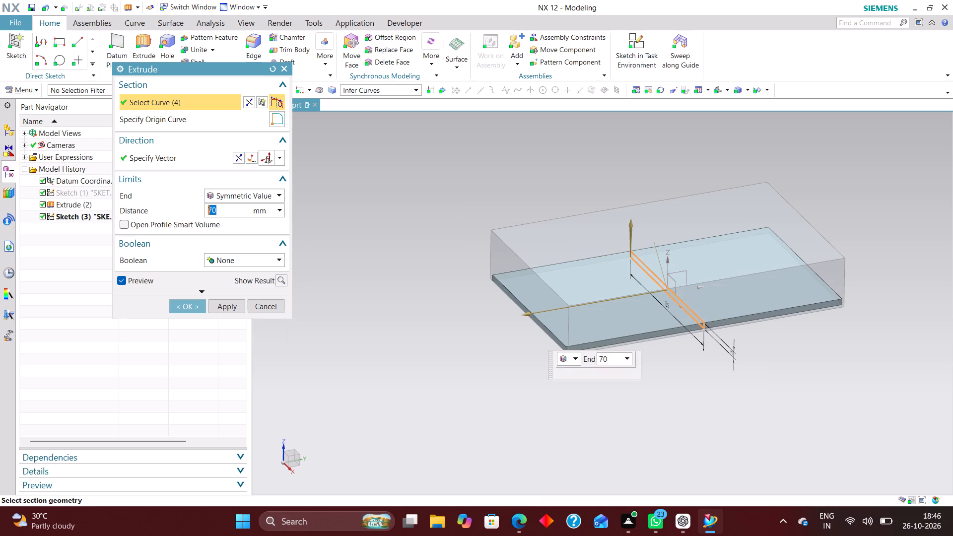
drag(522, 316, 501, 320)
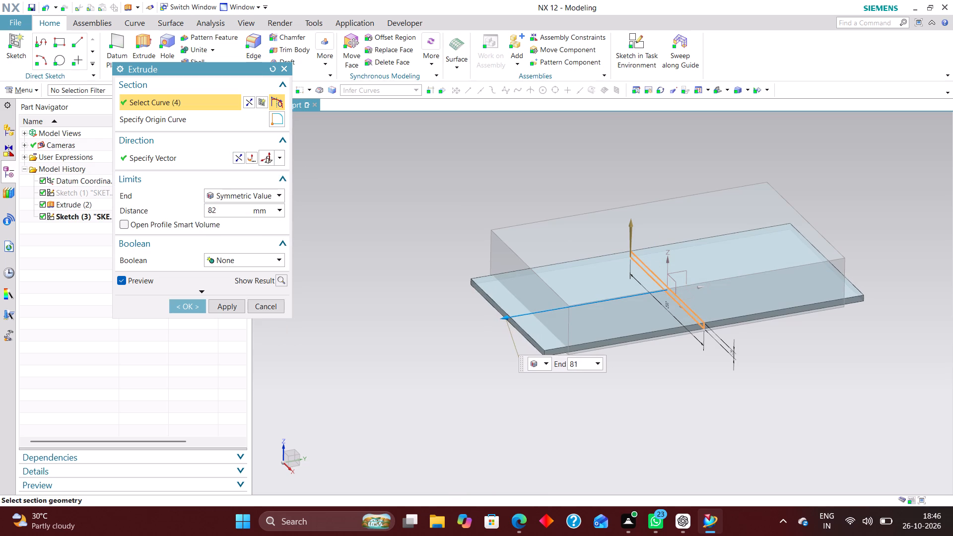
drag(501, 320, 506, 320)
click(191, 308)
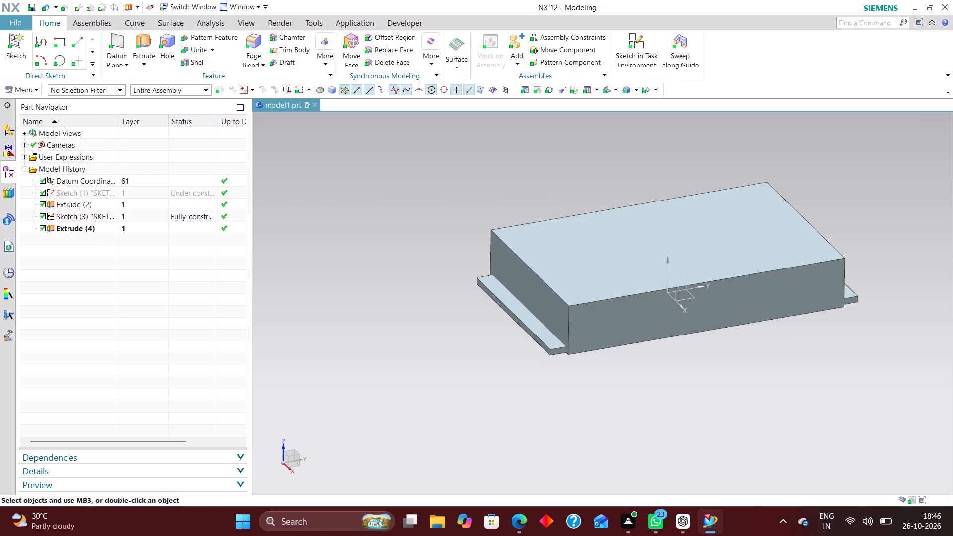
Subtract the thin extruded slab from the base block to cut a shallow channel along its underside.
click(214, 50)
click(213, 78)
click(530, 237)
click(513, 303)
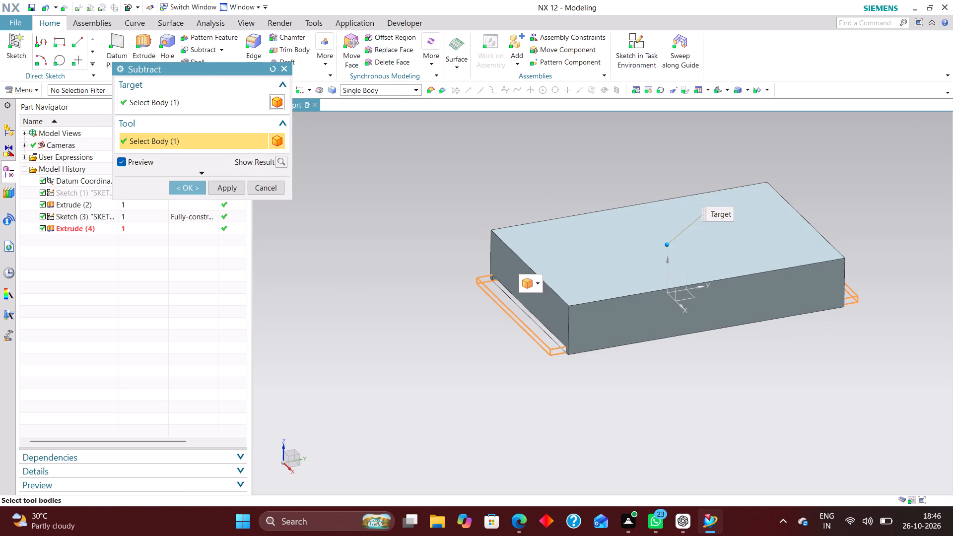
middle_drag(512, 376, 521, 340)
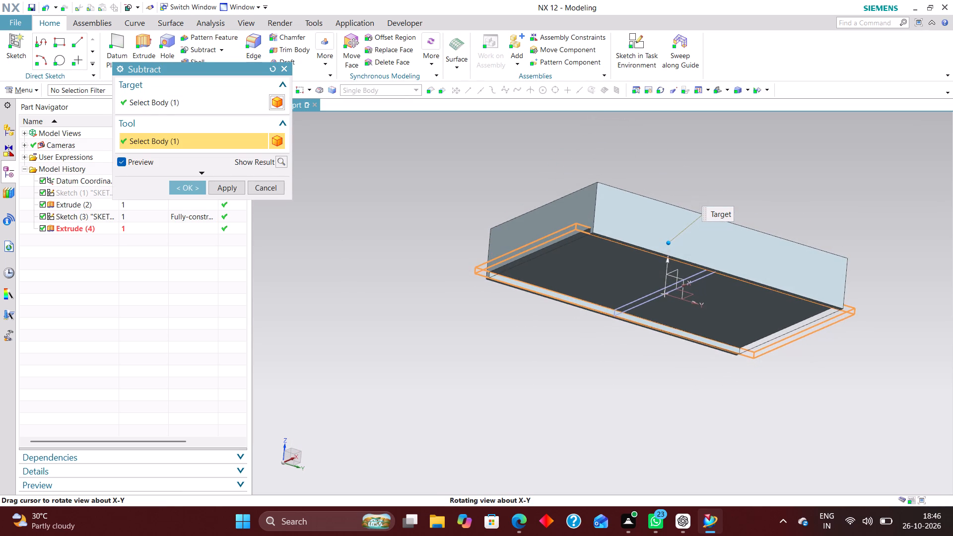
middle_drag(521, 340, 523, 345)
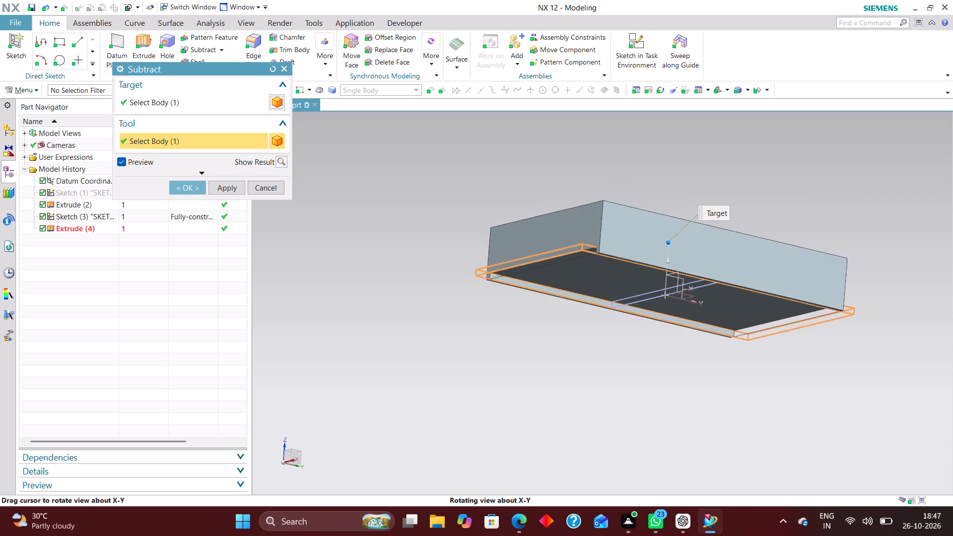
middle_drag(523, 345, 515, 371)
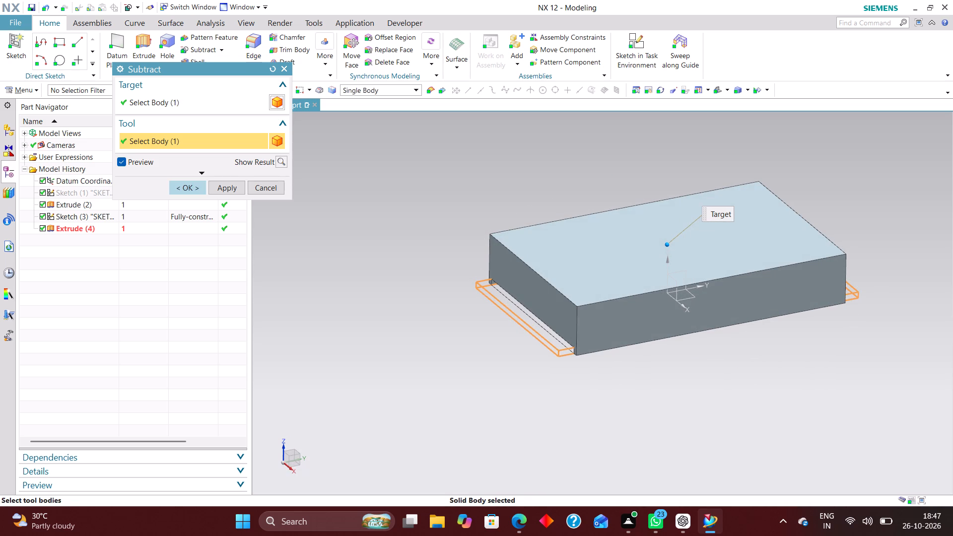
click(185, 188)
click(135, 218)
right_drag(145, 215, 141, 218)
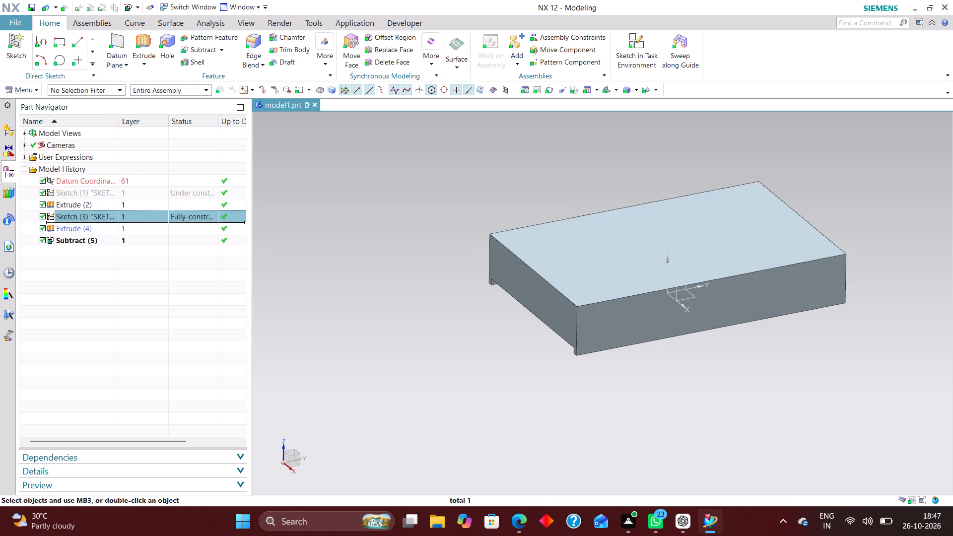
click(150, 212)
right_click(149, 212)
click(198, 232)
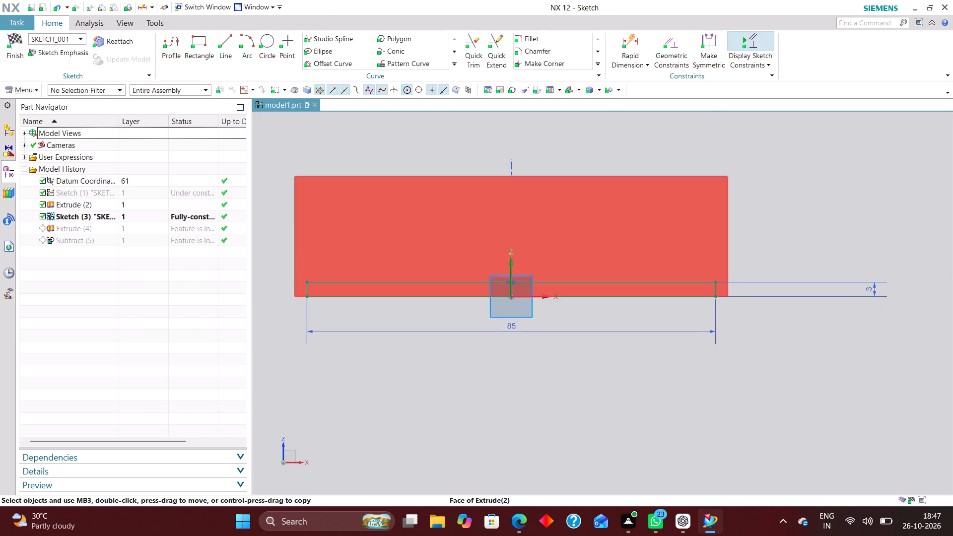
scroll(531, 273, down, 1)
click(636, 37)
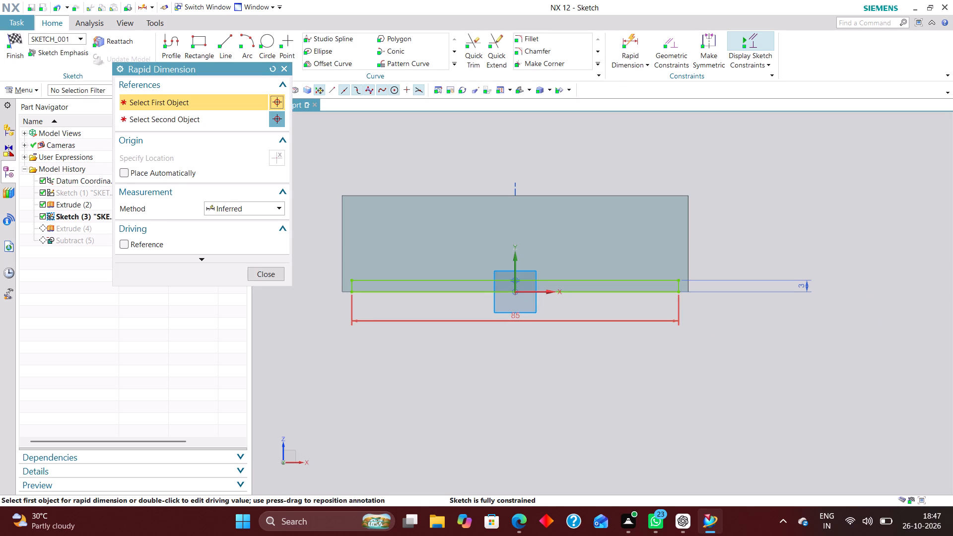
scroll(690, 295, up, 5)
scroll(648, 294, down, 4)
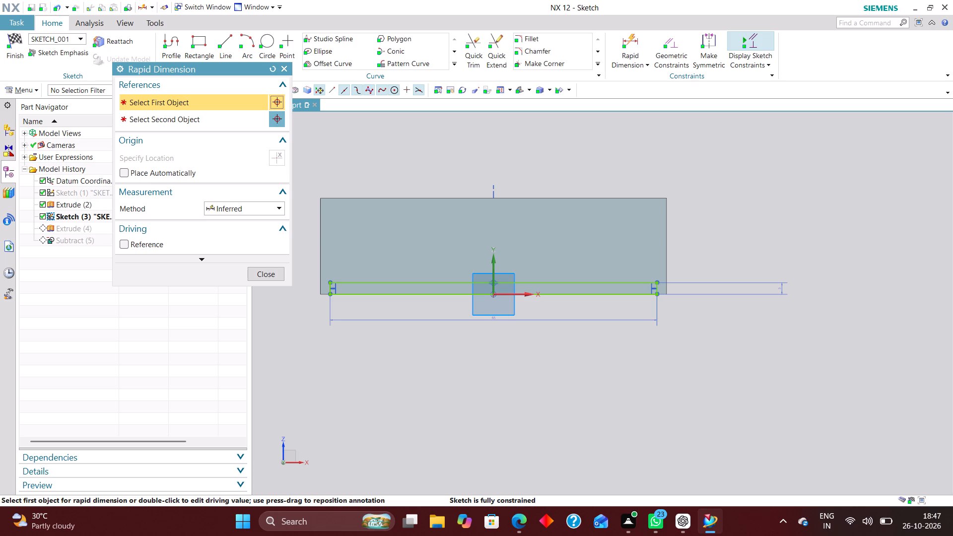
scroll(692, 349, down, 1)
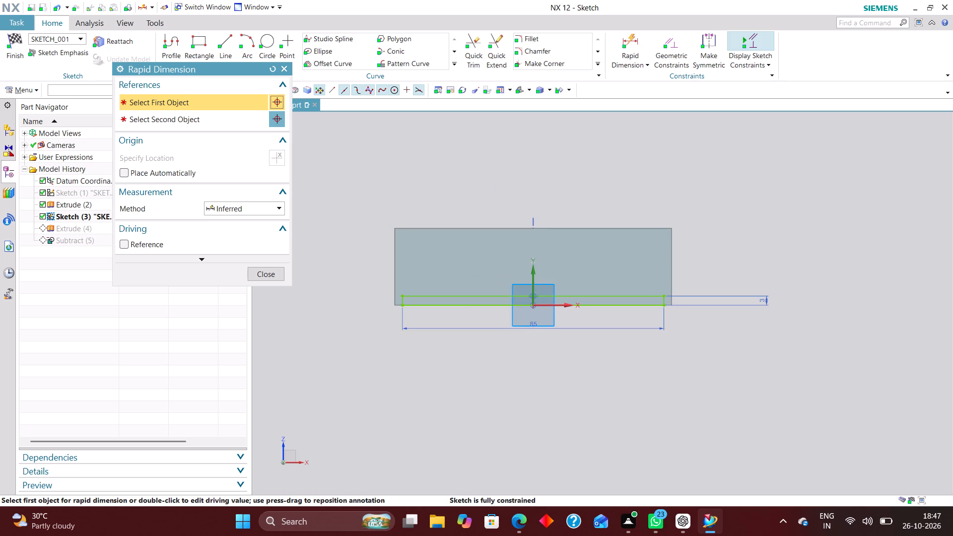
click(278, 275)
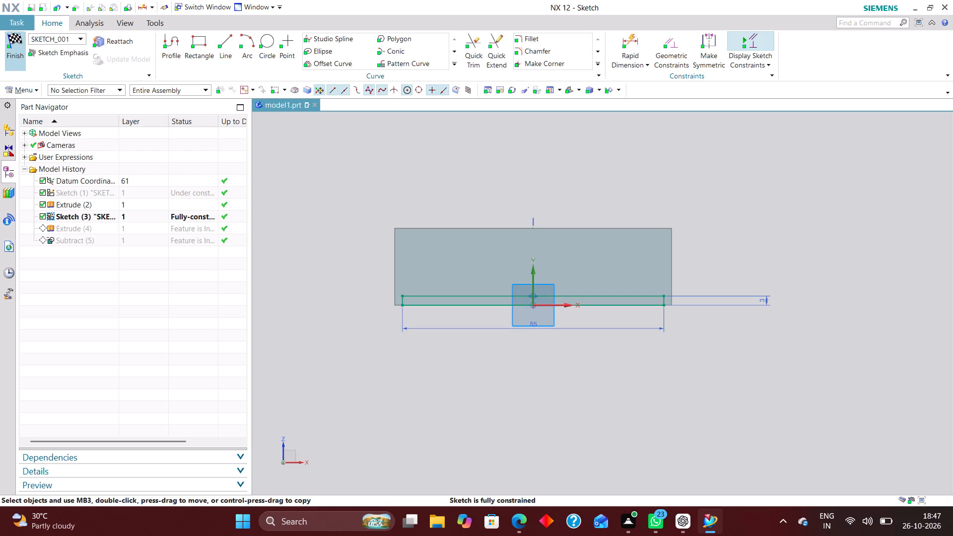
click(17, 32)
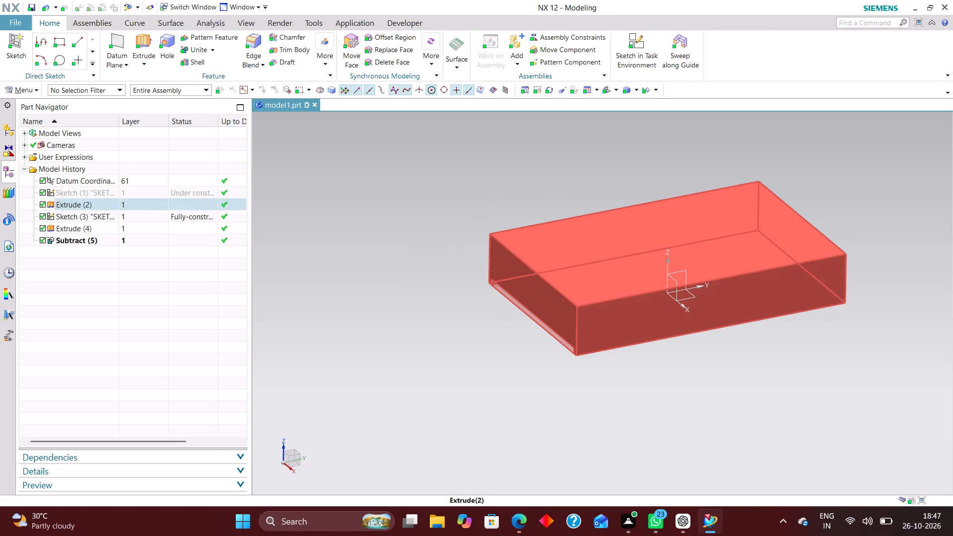
Reopen the base block's sketch with rollback and dimension the rectangle's bottom edge to 85 mm wide.
click(134, 190)
right_drag(130, 189, 126, 191)
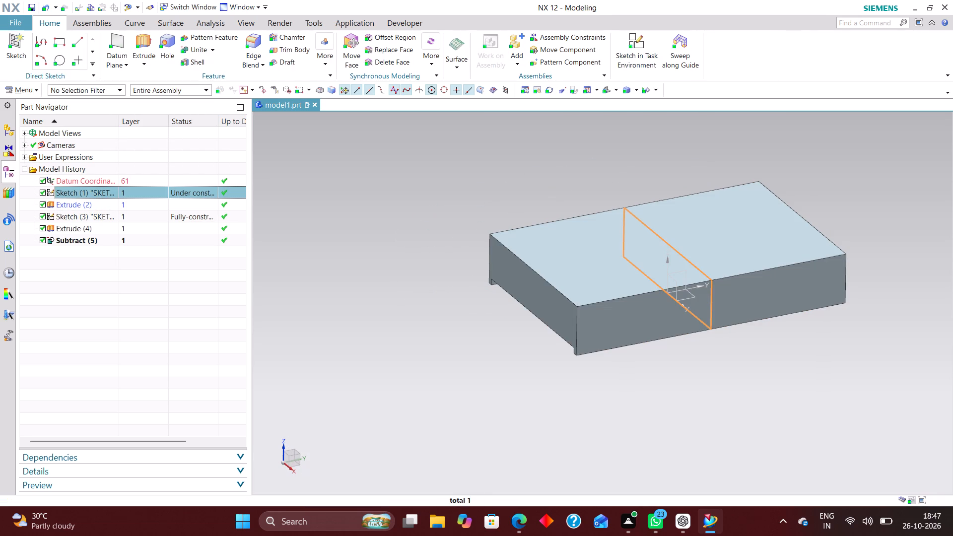
right_click(154, 190)
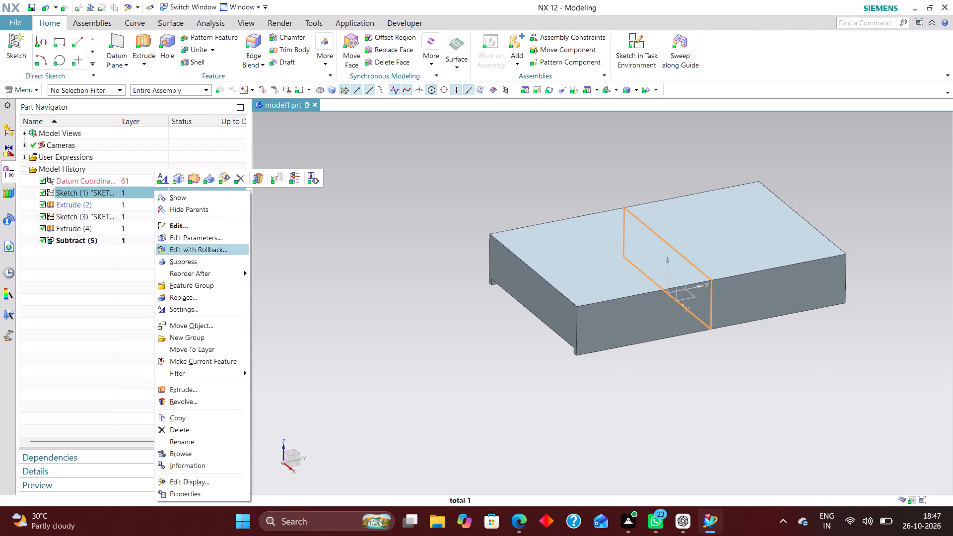
click(201, 253)
scroll(514, 281, down, 3)
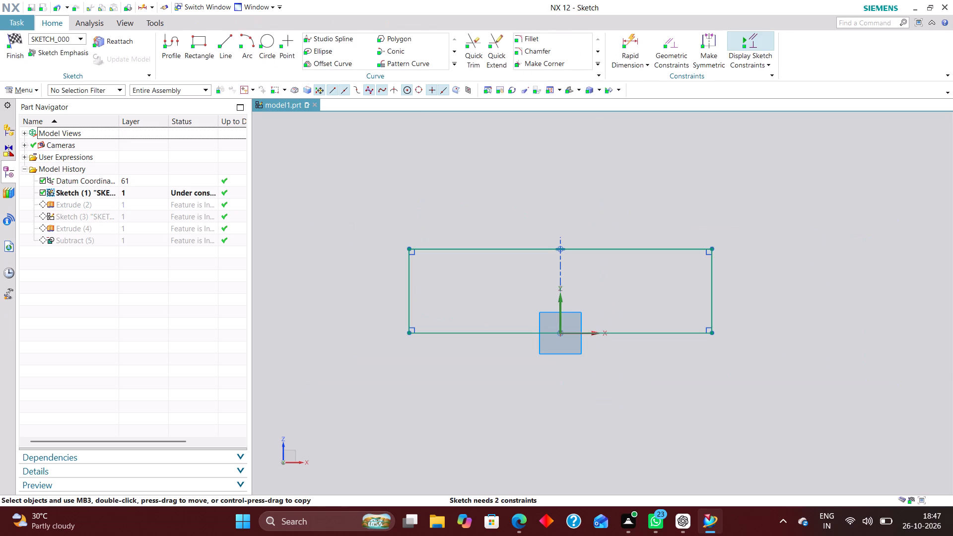
click(631, 40)
click(642, 334)
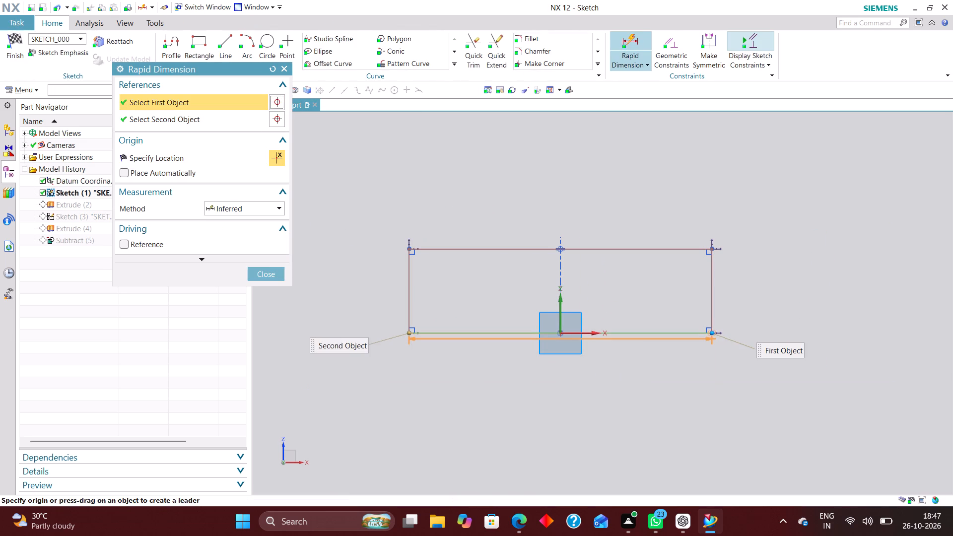
click(543, 406)
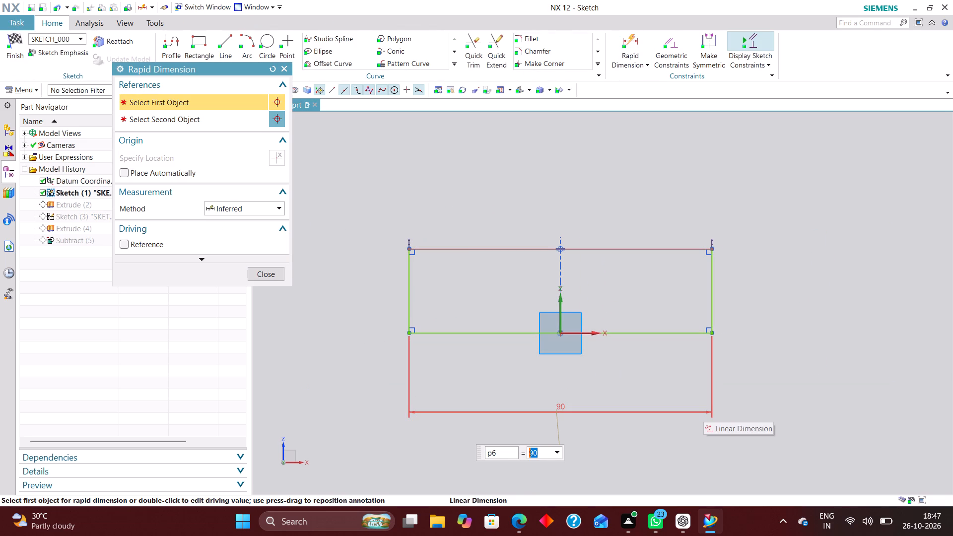
text(85)
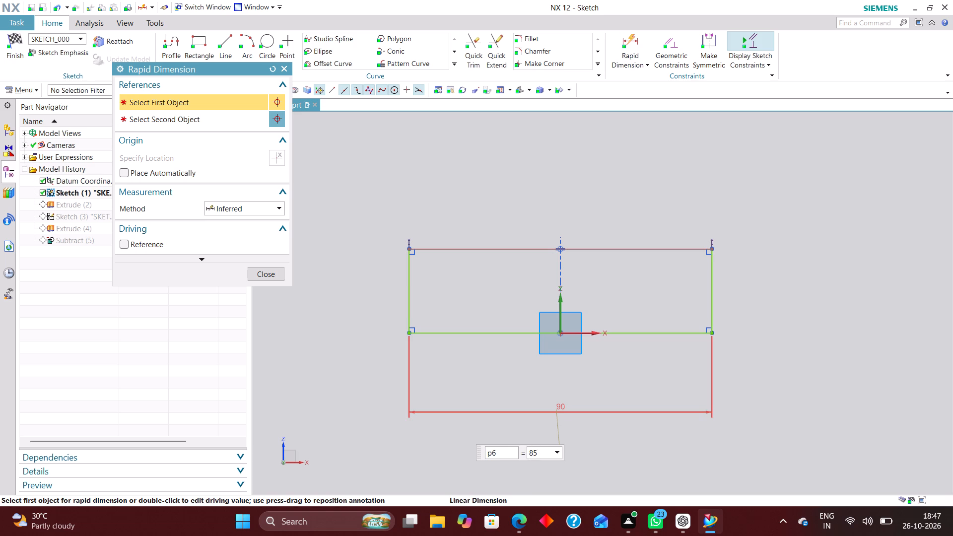
key(Return)
click(285, 268)
click(280, 273)
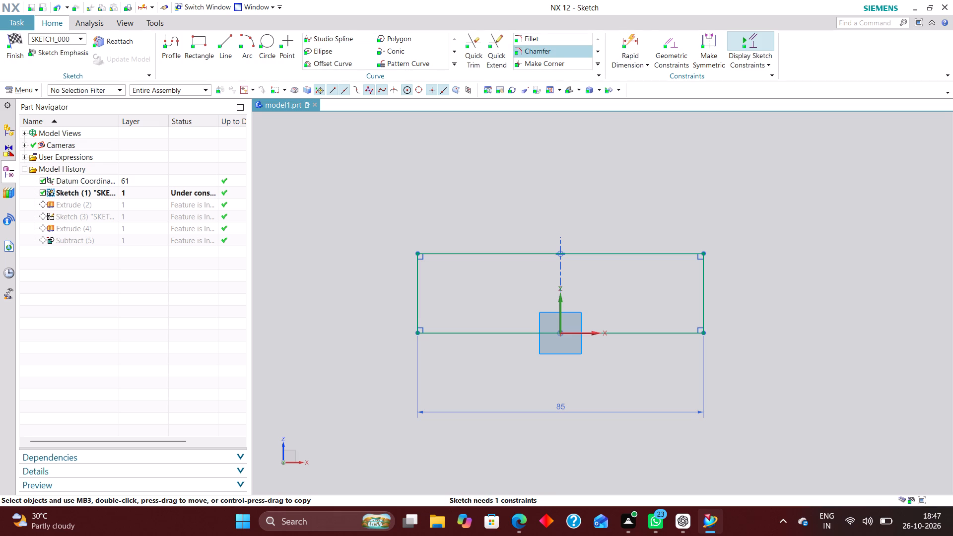
Dimension the base rectangle's vertical side to 18 mm high and finish the sketch.
click(631, 39)
click(705, 309)
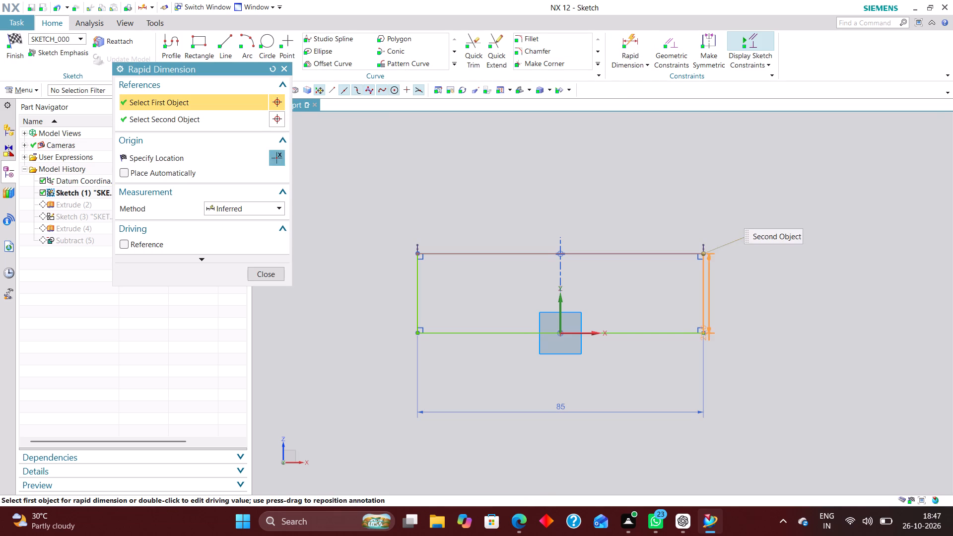
click(762, 292)
text(18)
key(Return)
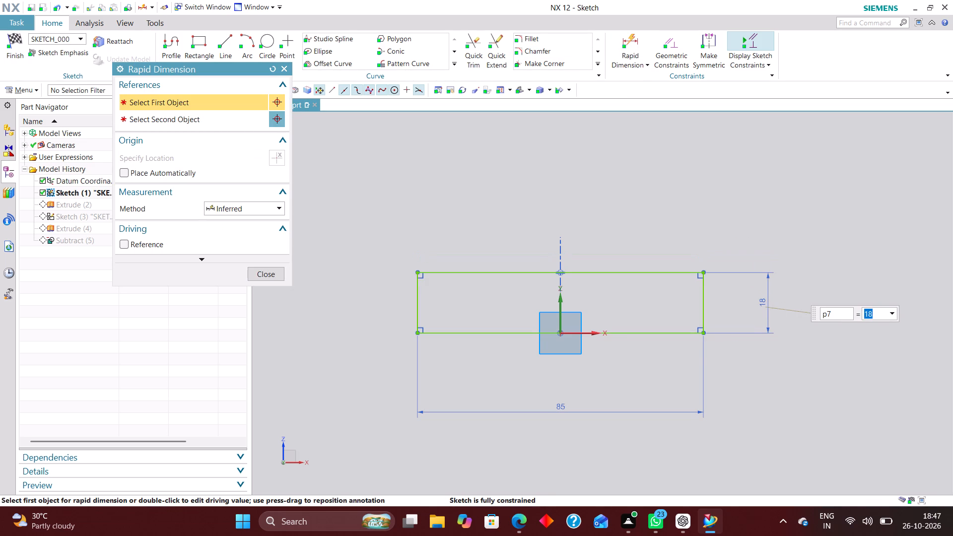
click(280, 270)
click(16, 37)
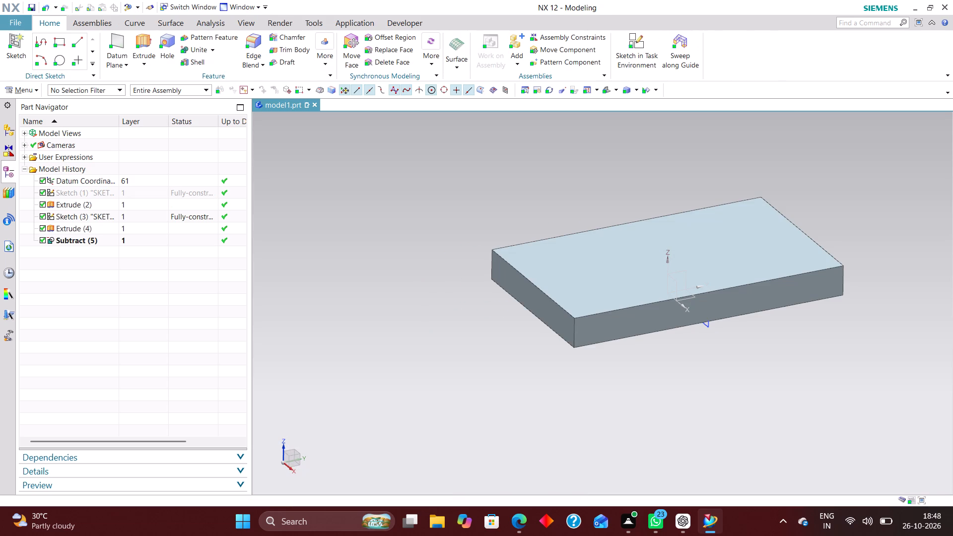
Edit the channel sketch with rollback, set its horizontal width dimension to 85-36 mm, and finish the sketch.
click(145, 217)
right_click(142, 212)
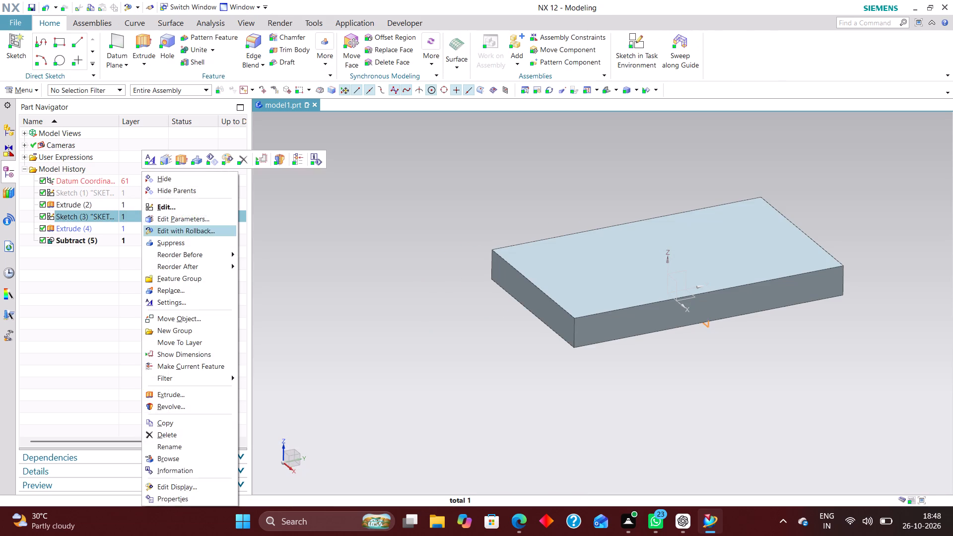
click(220, 232)
scroll(656, 318, down, 1)
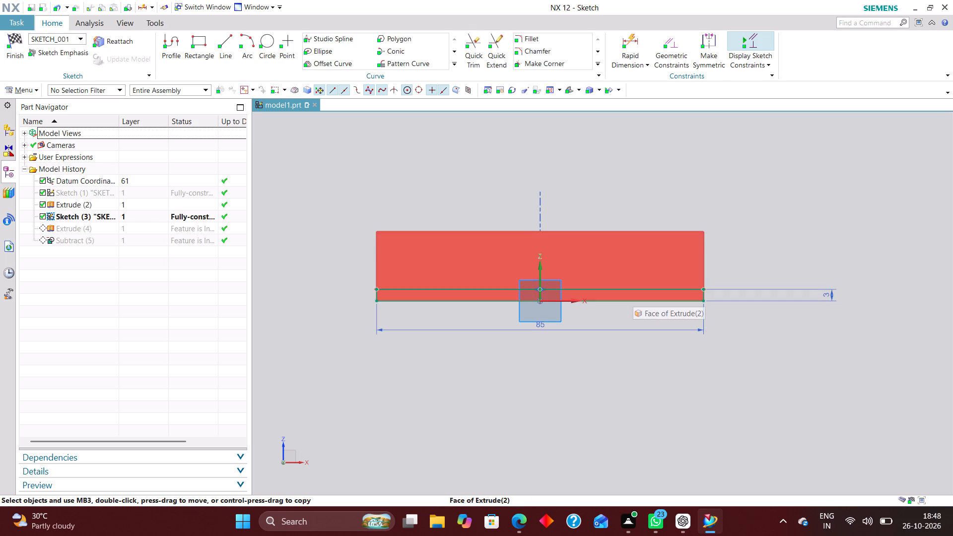
double_click(545, 330)
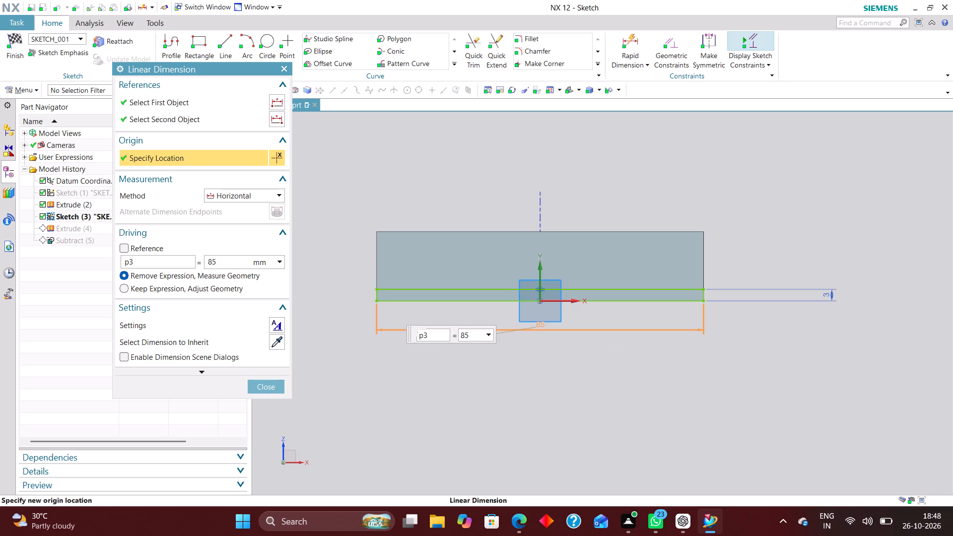
drag(472, 333, 453, 338)
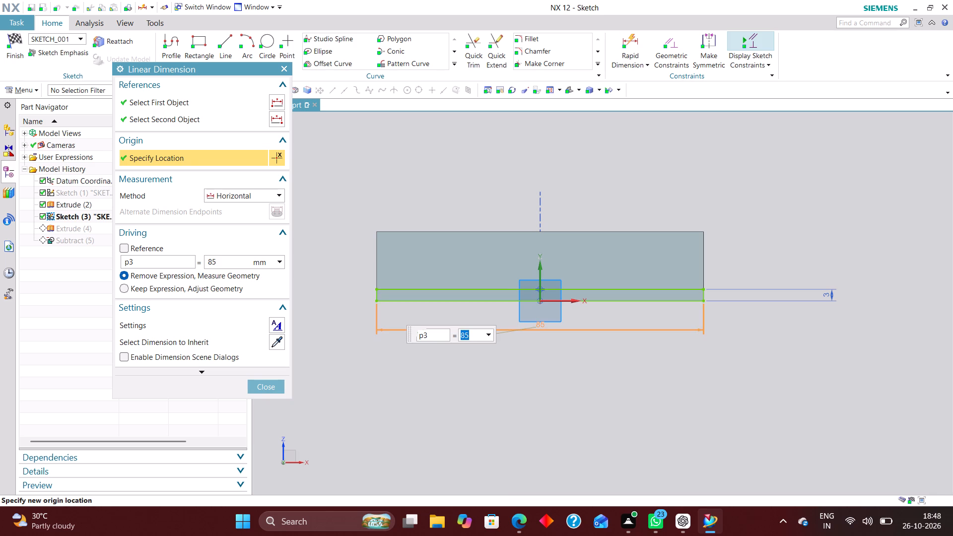
key(BackSpace)
key(5)
key(BackSpace)
text(85-36)
key(Return)
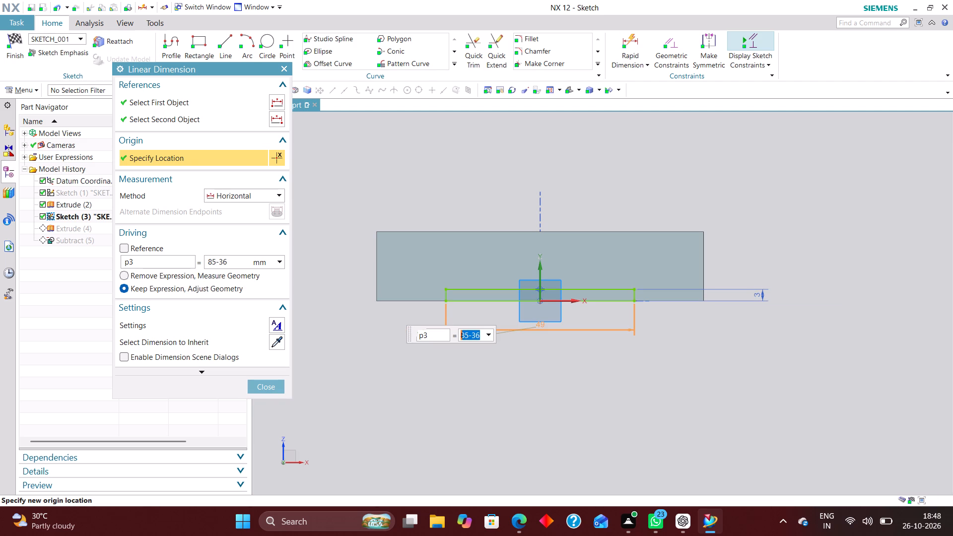
click(265, 385)
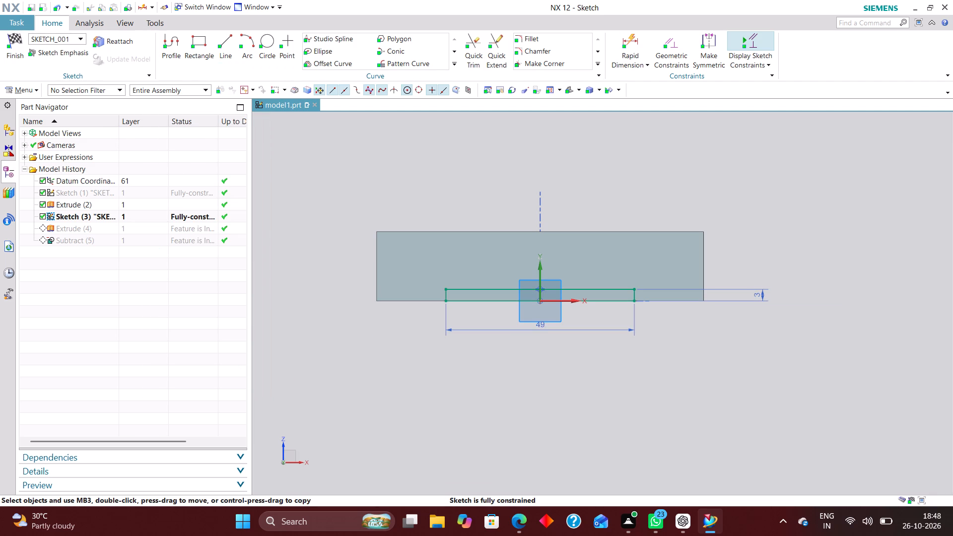
click(17, 36)
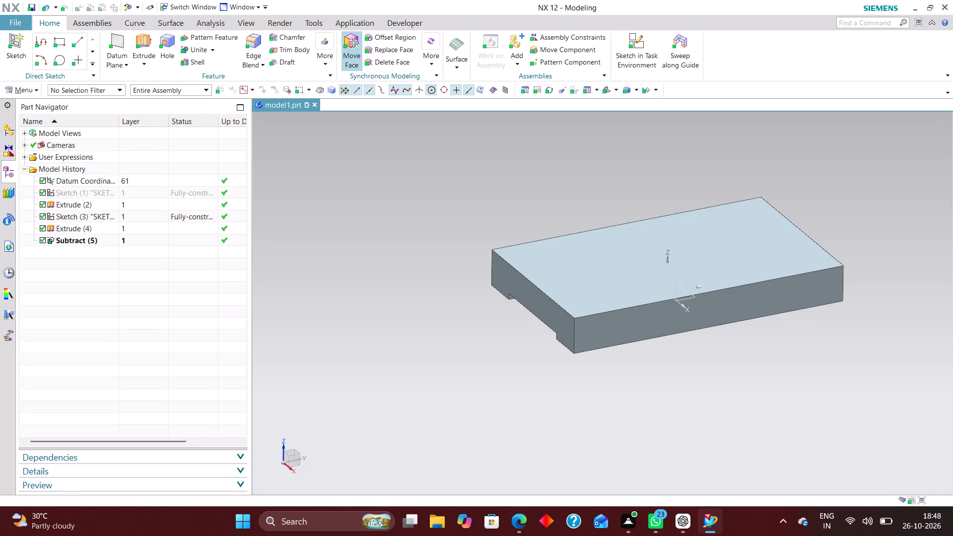
Try to measure a Simple Distance starting from the side wall of the underside channel.
click(215, 21)
click(28, 53)
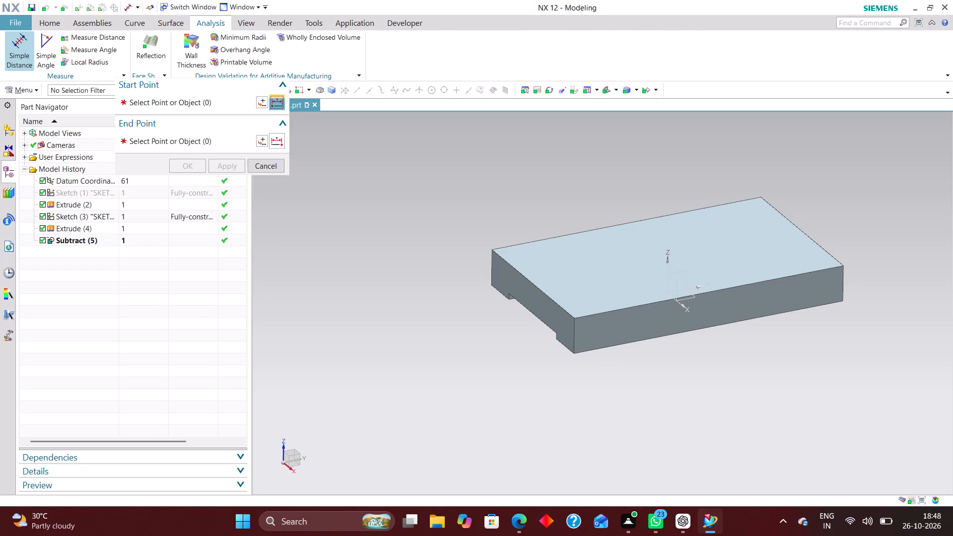
middle_drag(635, 399, 697, 355)
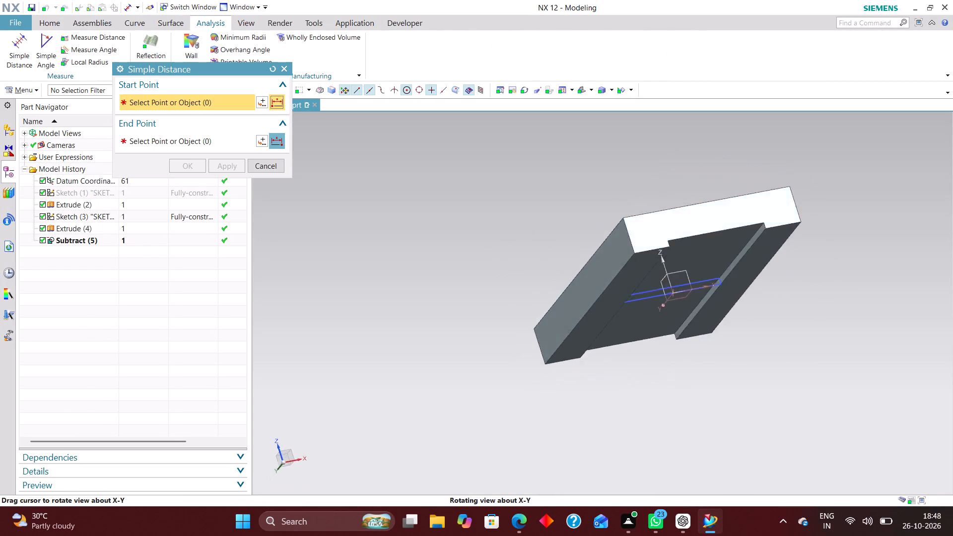
middle_drag(697, 355, 705, 355)
scroll(747, 286, up, 5)
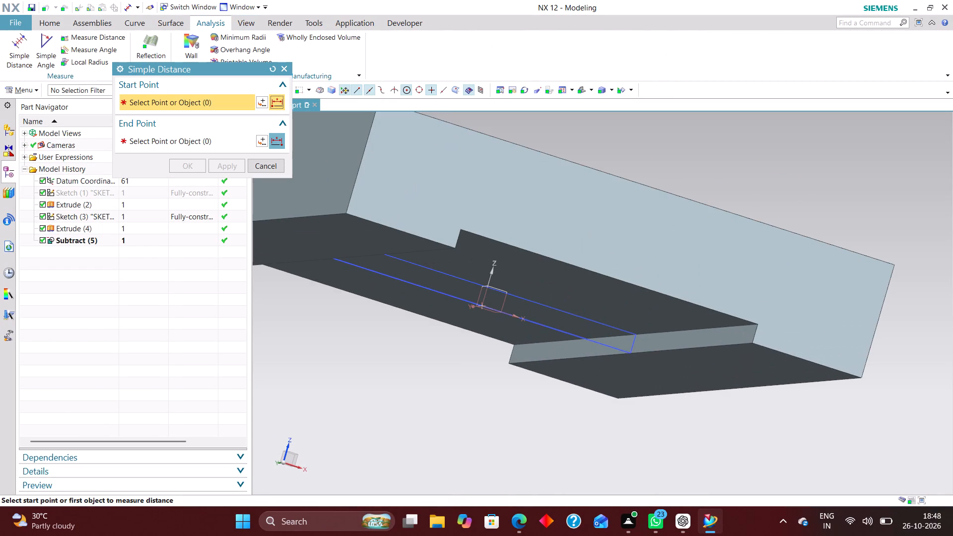
click(732, 336)
middle_drag(789, 389, 704, 365)
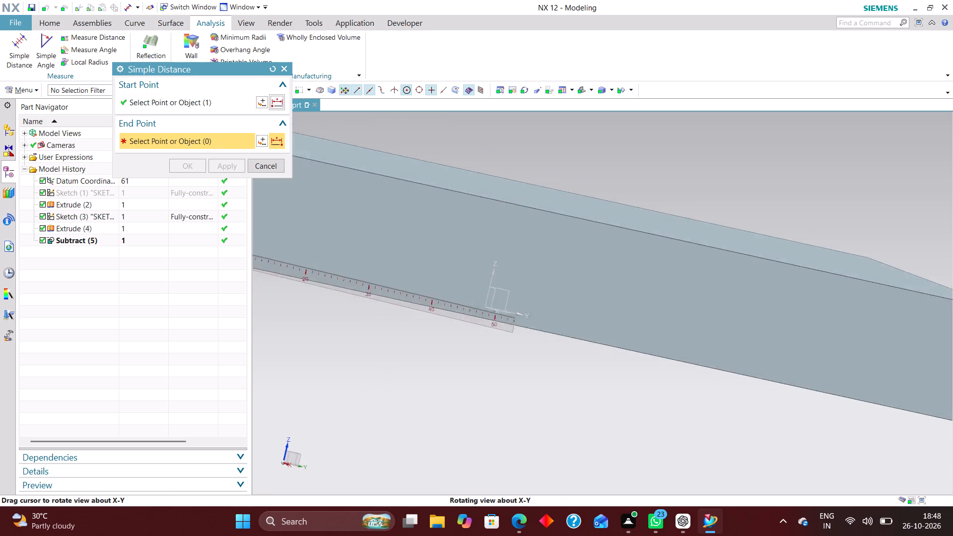
middle_drag(704, 365, 737, 370)
scroll(731, 377, down, 4)
click(672, 317)
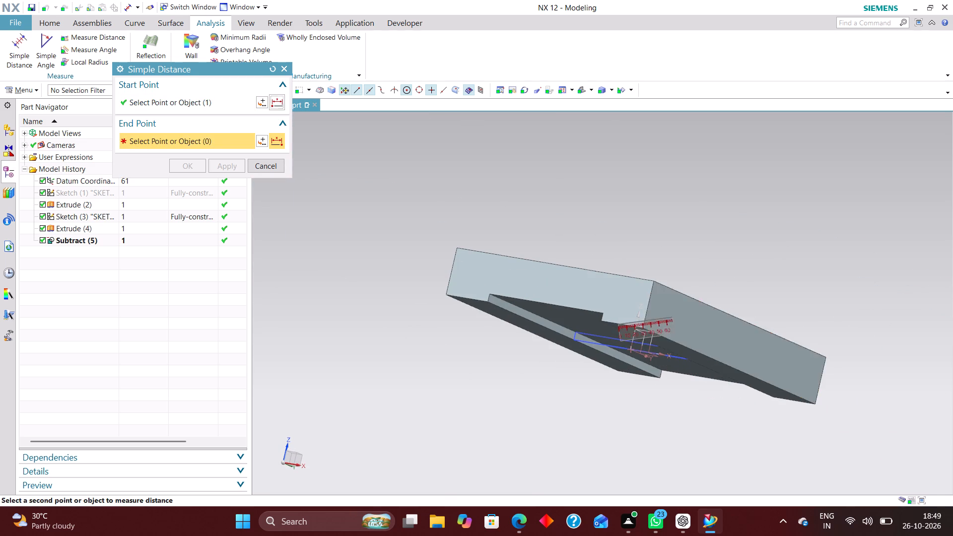
click(271, 165)
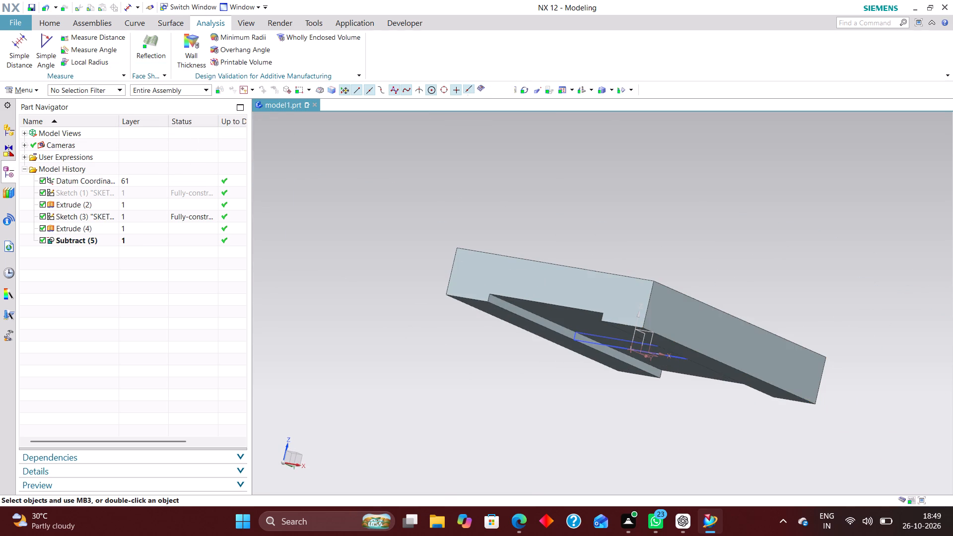
Hide the channel sketch on the underside of the base block.
click(51, 23)
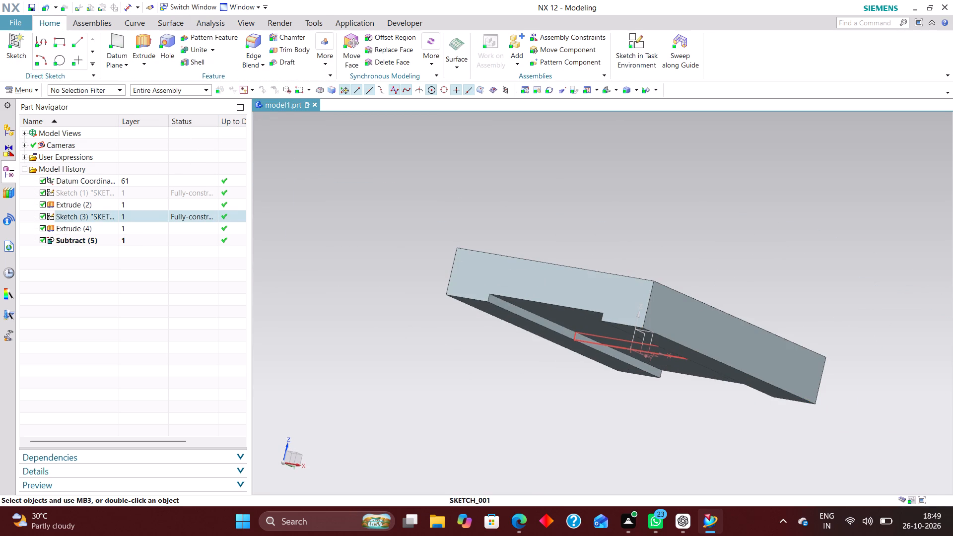
right_drag(593, 334, 600, 354)
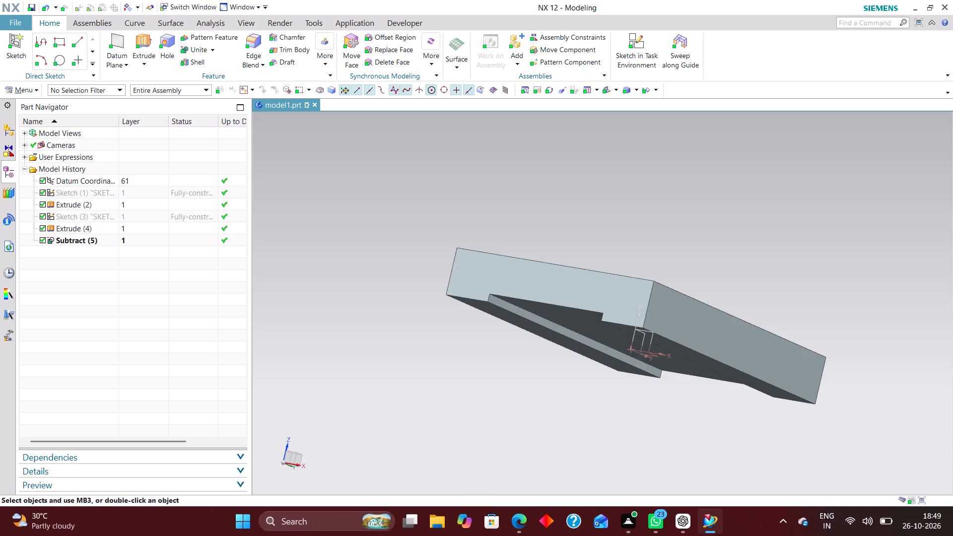
key(End)
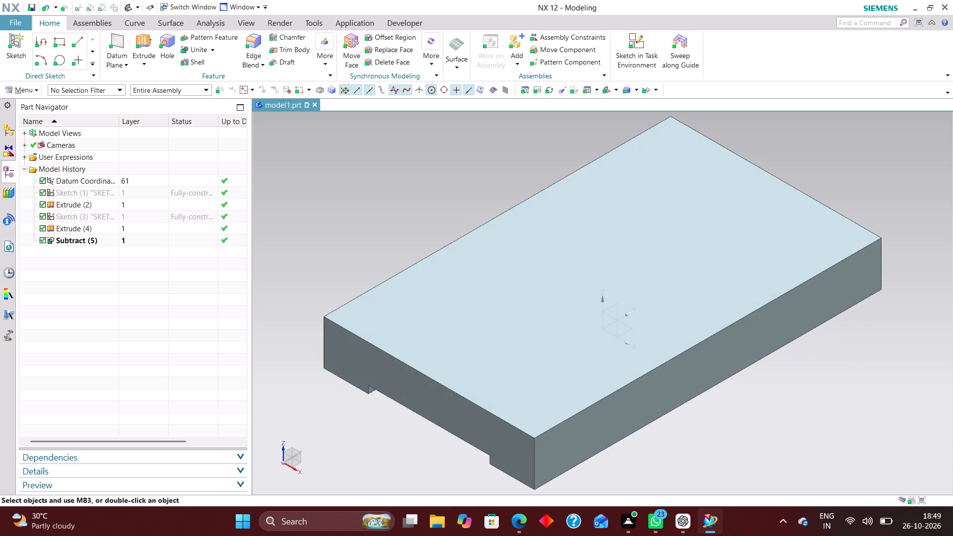
scroll(616, 249, down, 3)
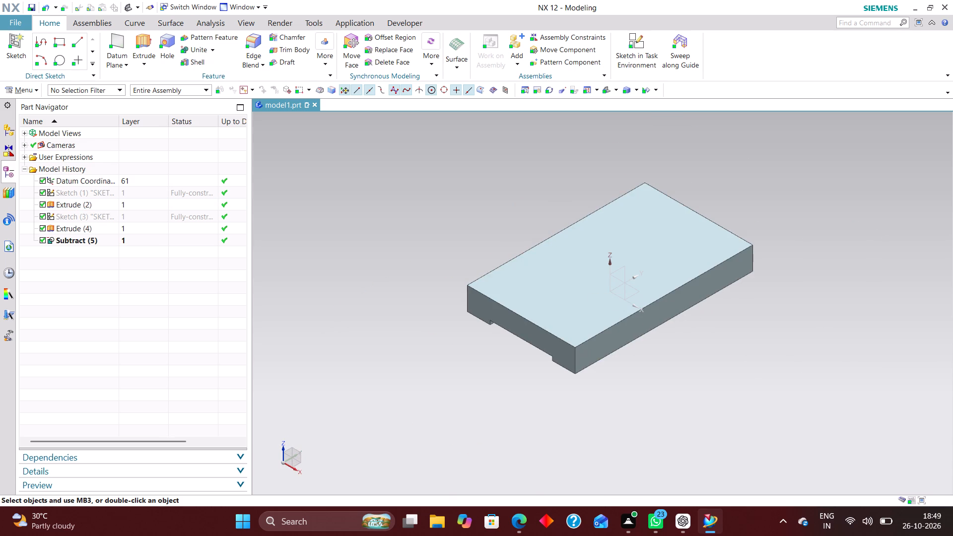
Create a new task-environment sketch on the YZ plane of the datum coordinate system.
scroll(680, 446, down, 1)
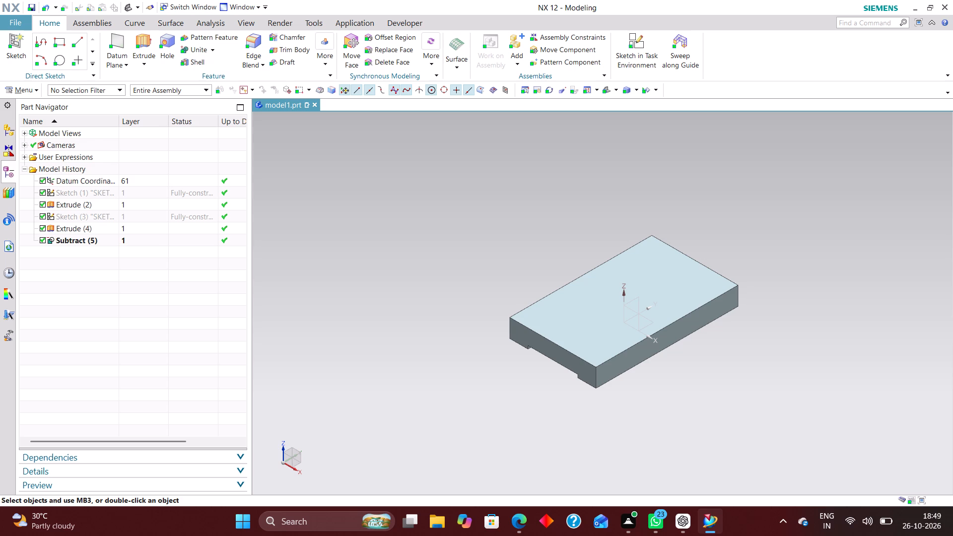
click(635, 37)
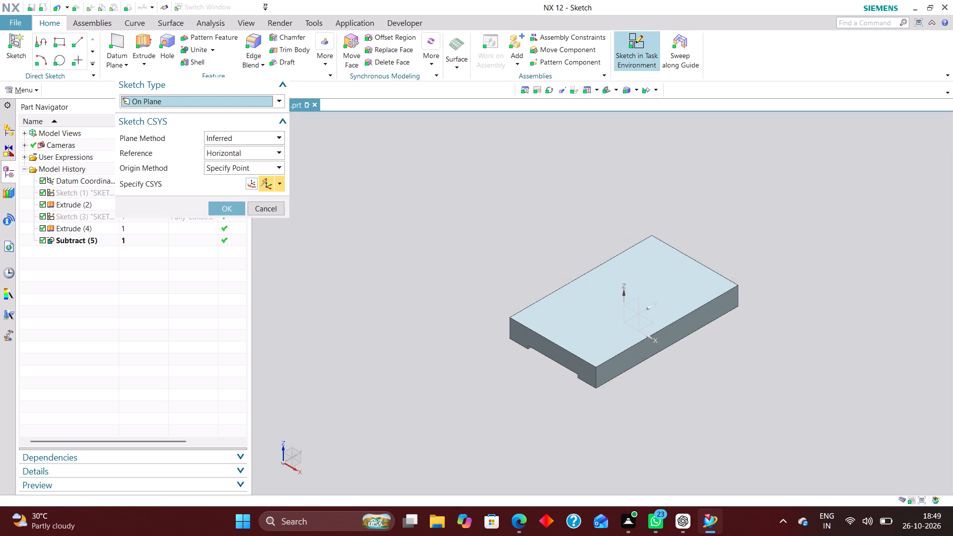
click(632, 300)
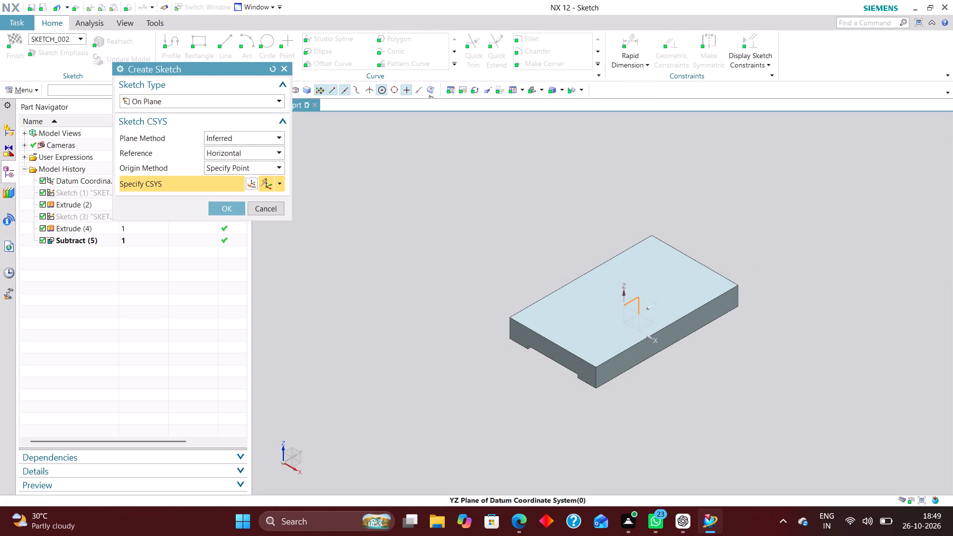
click(230, 205)
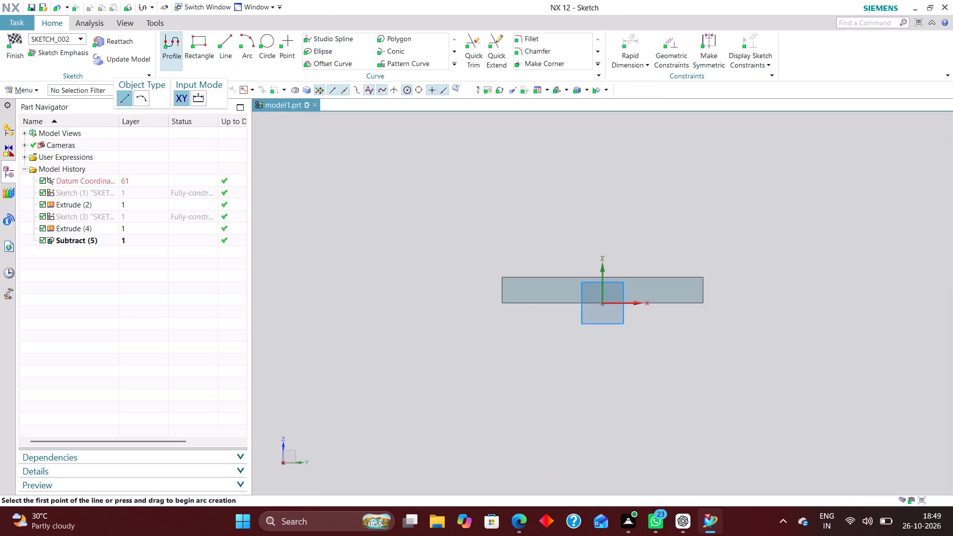
Draw a horizontal line spanning the block's width at about 25 mm height, plus a vertical line about 100 mm up from its left end.
scroll(579, 378, down, 1)
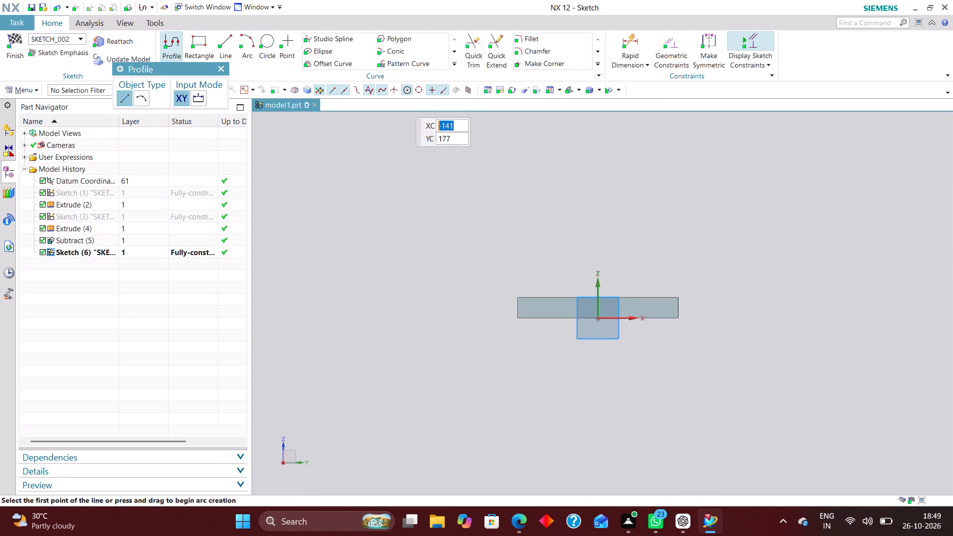
click(217, 44)
click(517, 289)
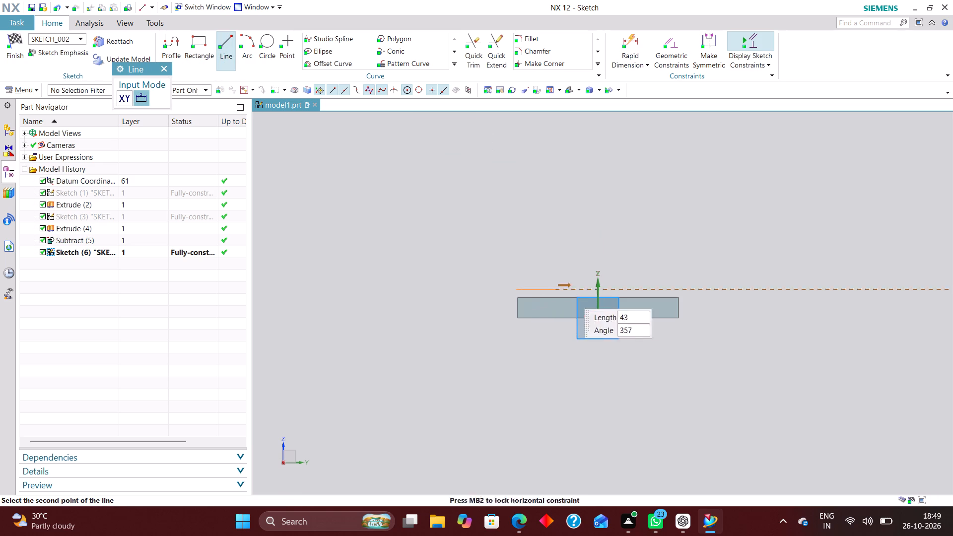
click(679, 288)
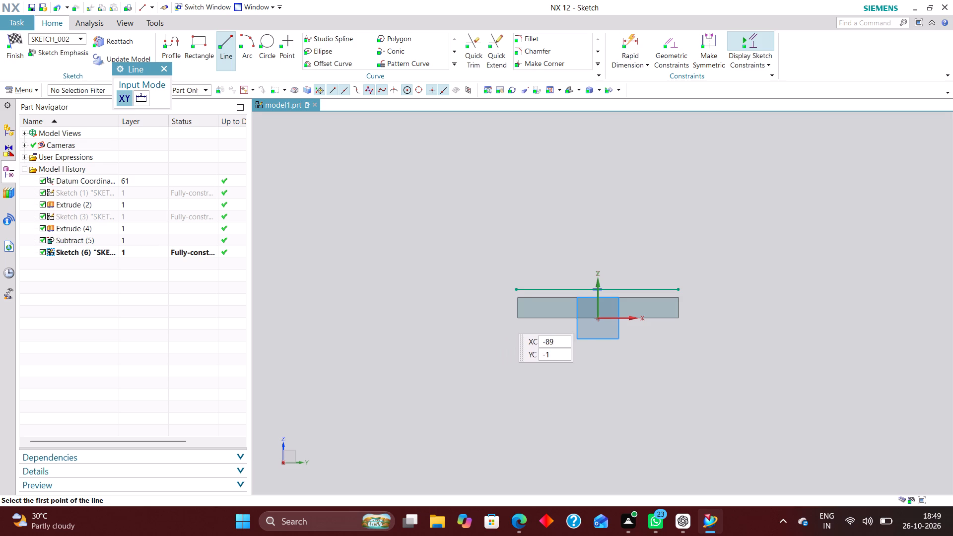
click(514, 288)
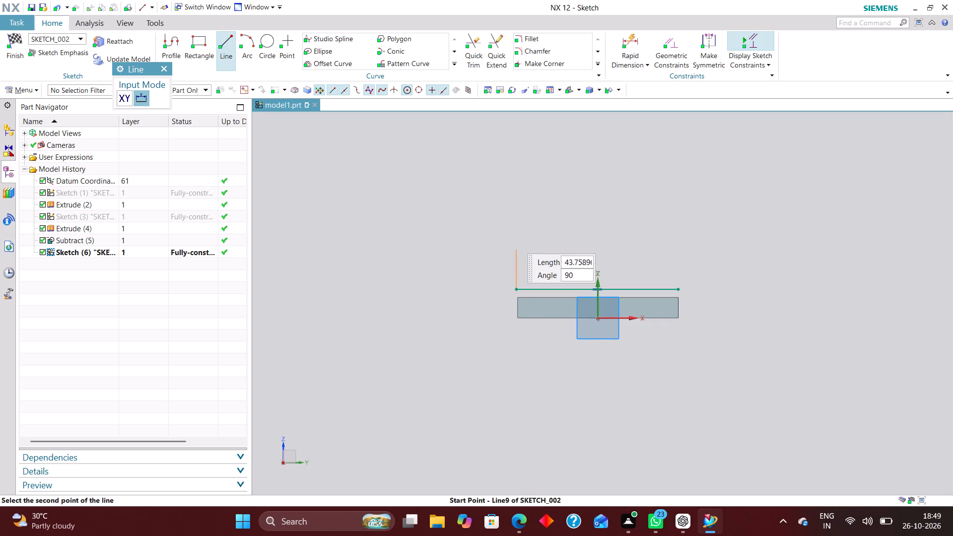
click(519, 170)
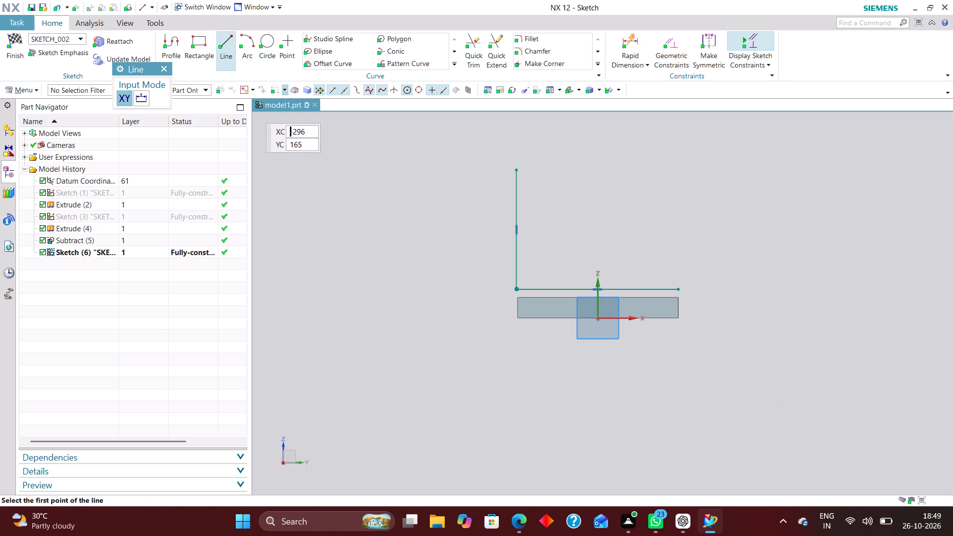
Draw a circle about 95 mm in diameter above the base block, centred near the vertical axis.
click(270, 35)
scroll(431, 340, down, 2)
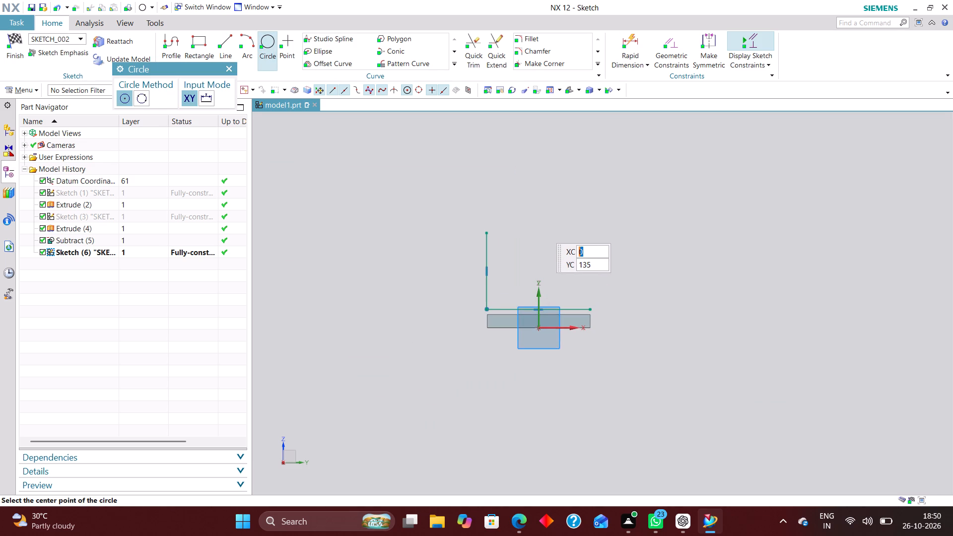
click(536, 223)
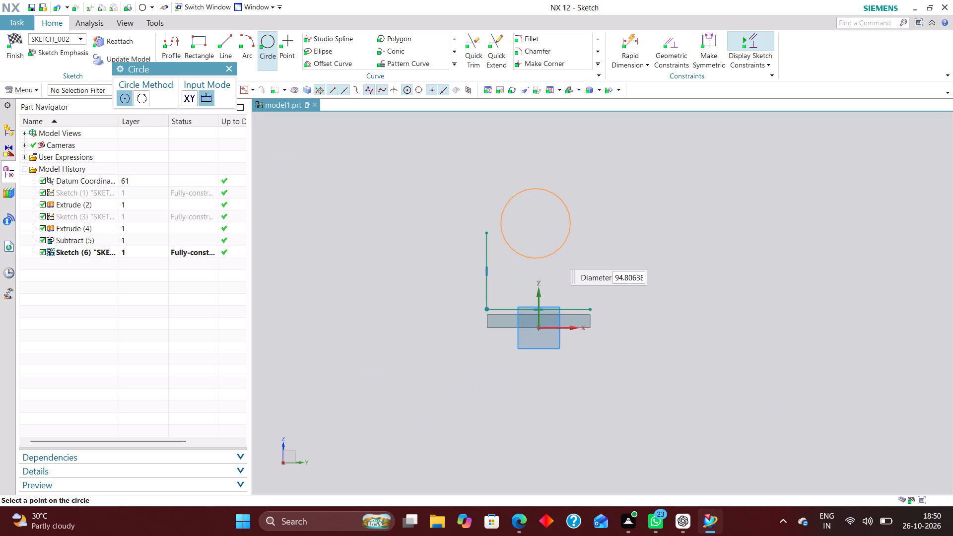
click(555, 254)
Constrain the circle's centre to lie on the vertical axis with Point on Curve.
click(674, 40)
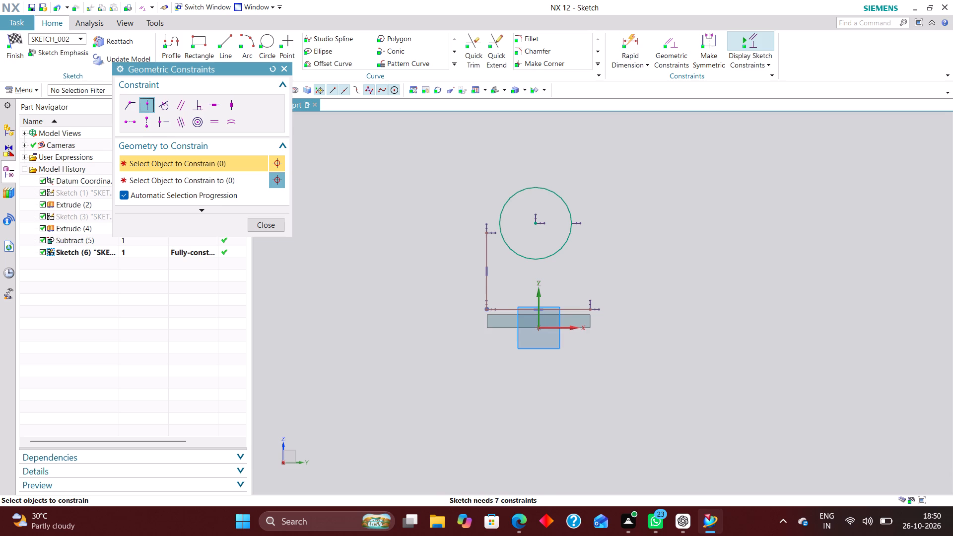
click(537, 222)
click(539, 295)
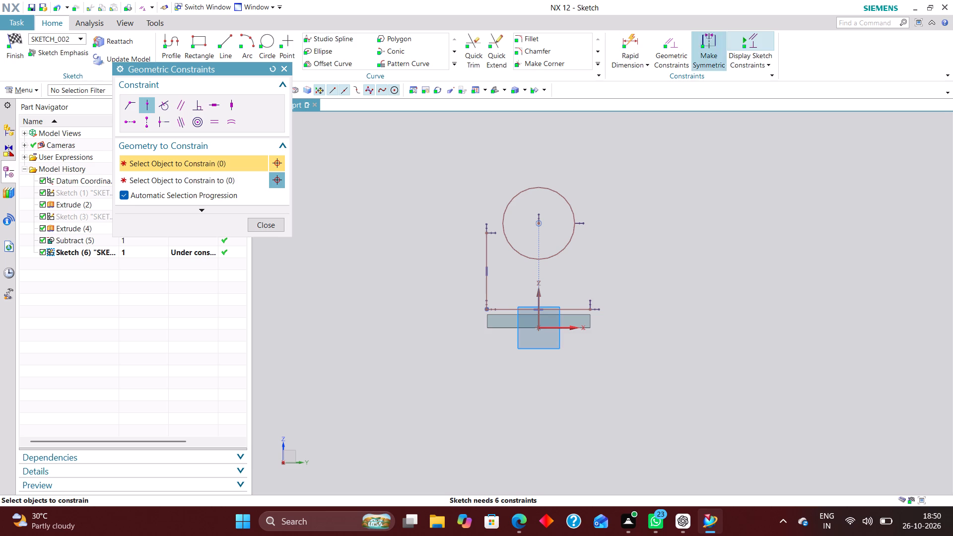
Dimension the horizontal line 18 mm above the horizontal sketch axis.
click(632, 39)
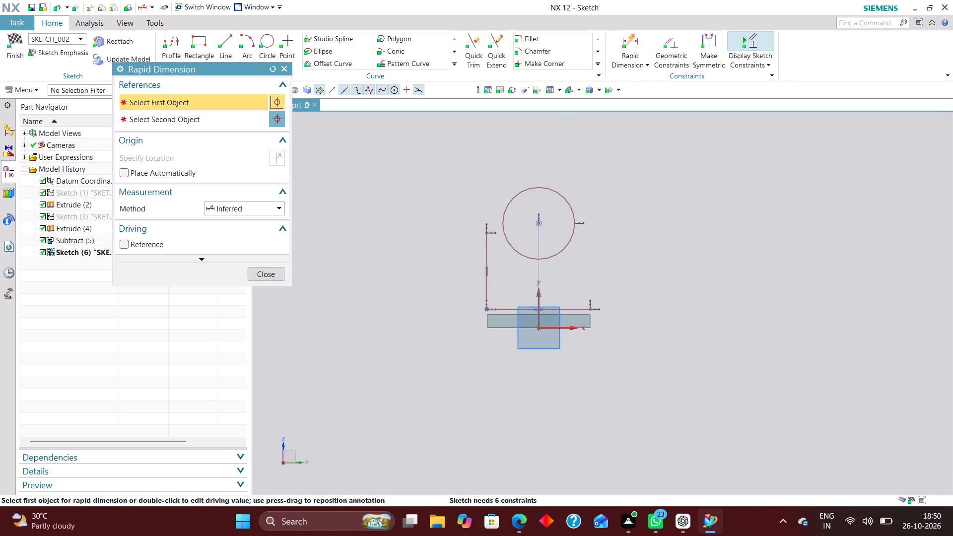
scroll(544, 318, up, 3)
click(557, 334)
click(557, 301)
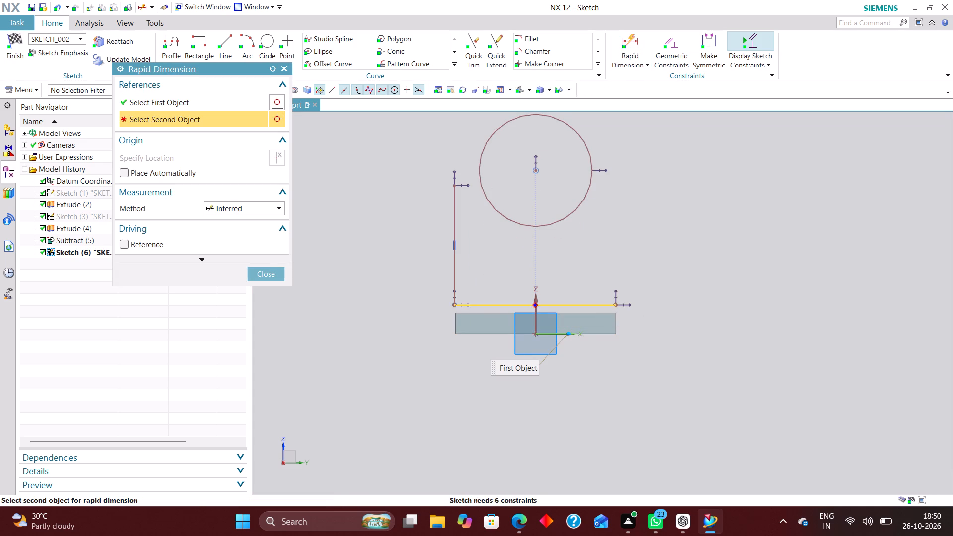
click(667, 319)
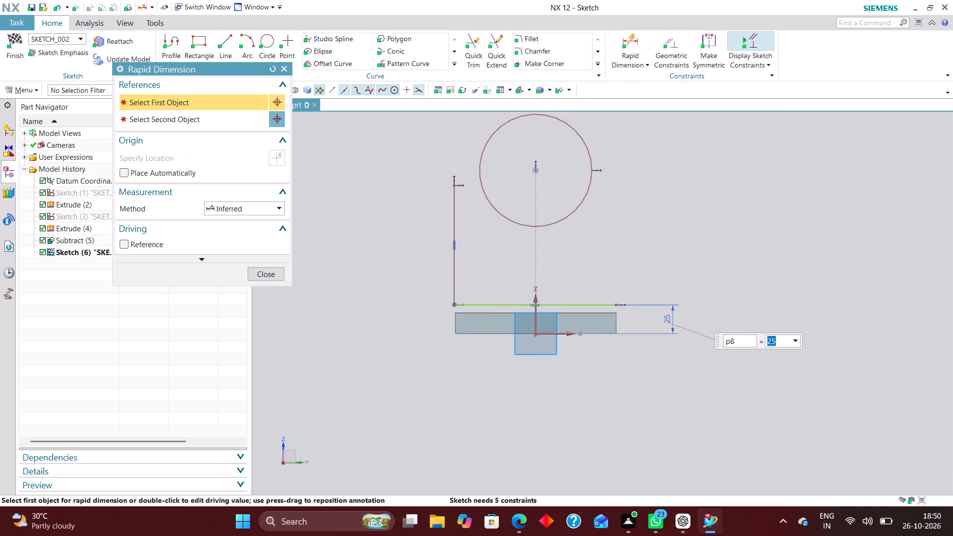
text(18)
key(Return)
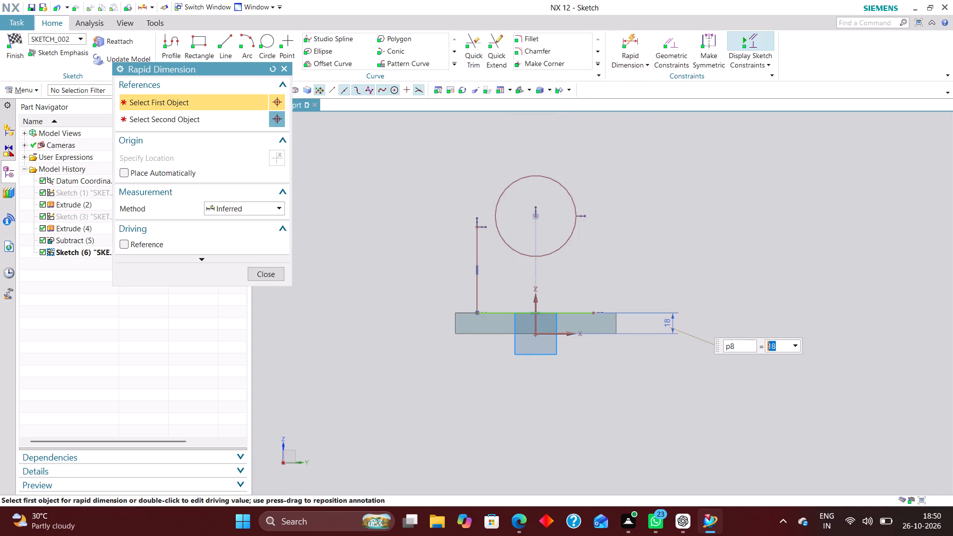
Constrain the horizontal line's midpoint to the vertical axis.
click(671, 41)
click(536, 312)
click(536, 301)
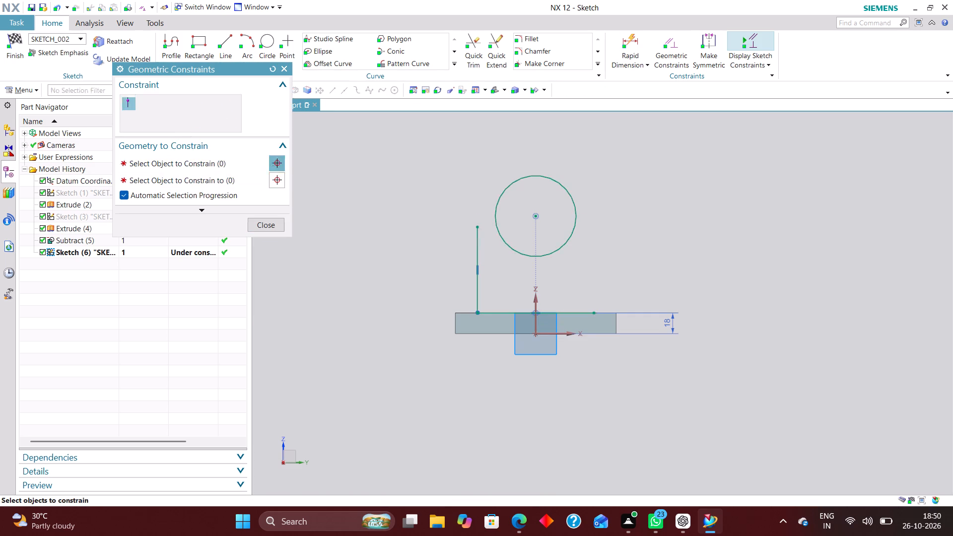
Dimension the horizontal line's length to 140 mm.
click(623, 41)
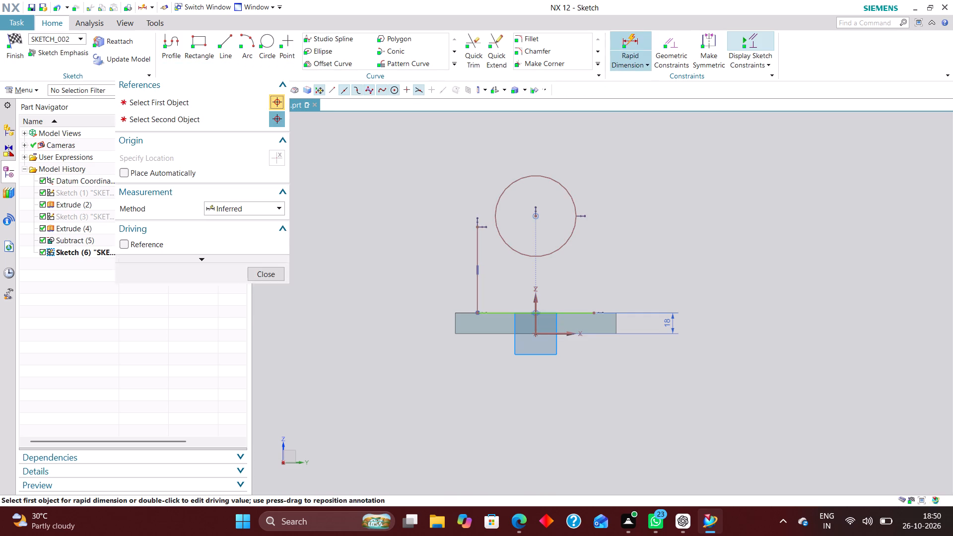
click(573, 311)
click(530, 375)
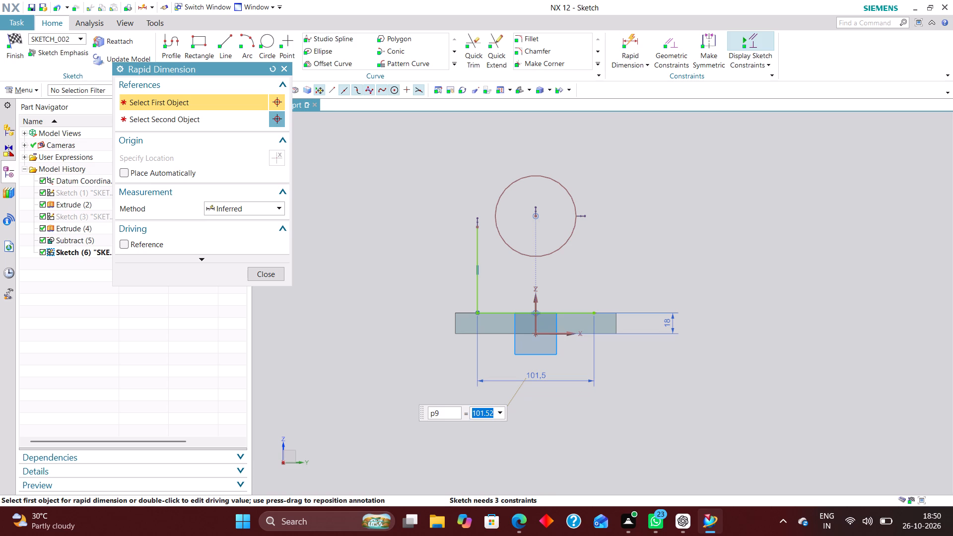
text(140)
key(Return)
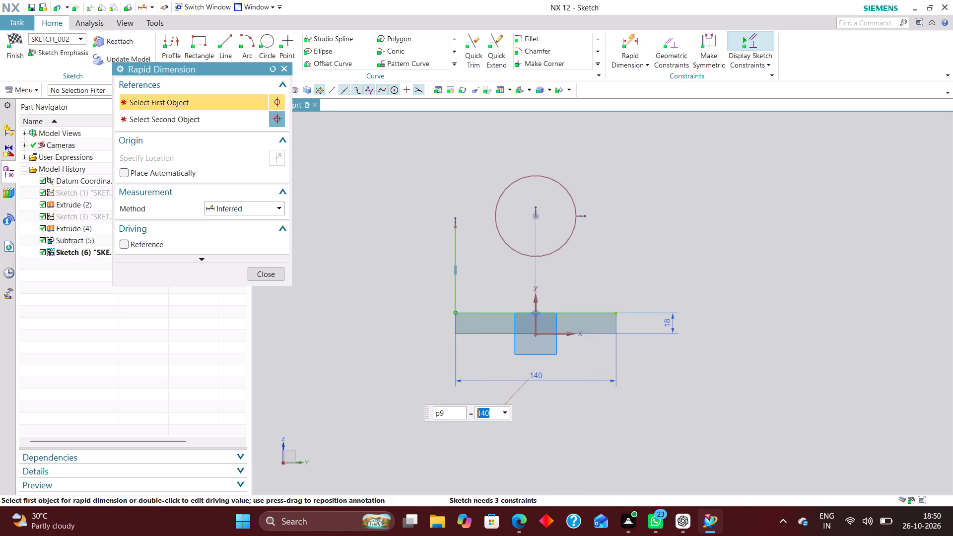
click(274, 275)
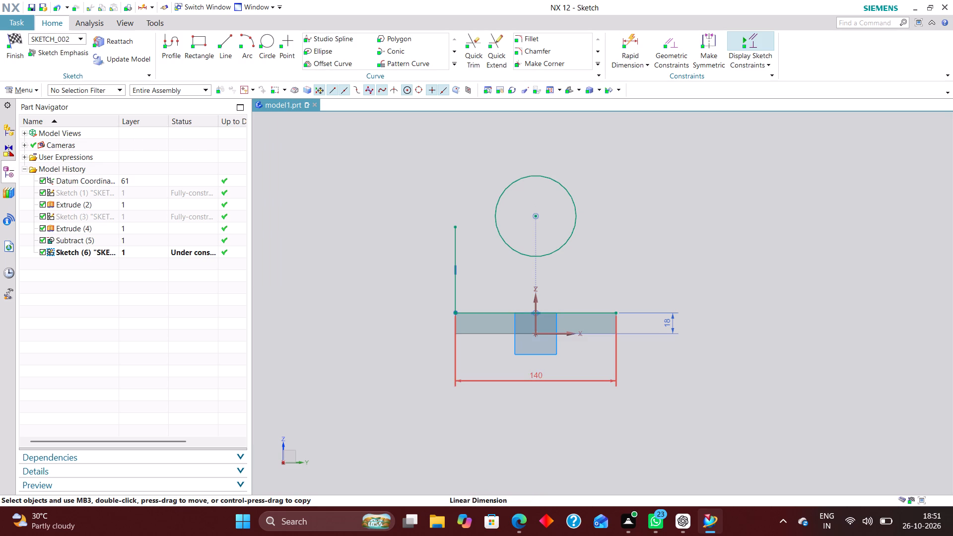
Dimension the circle's centre 100 mm above the horizontal sketch axis.
click(634, 40)
click(564, 337)
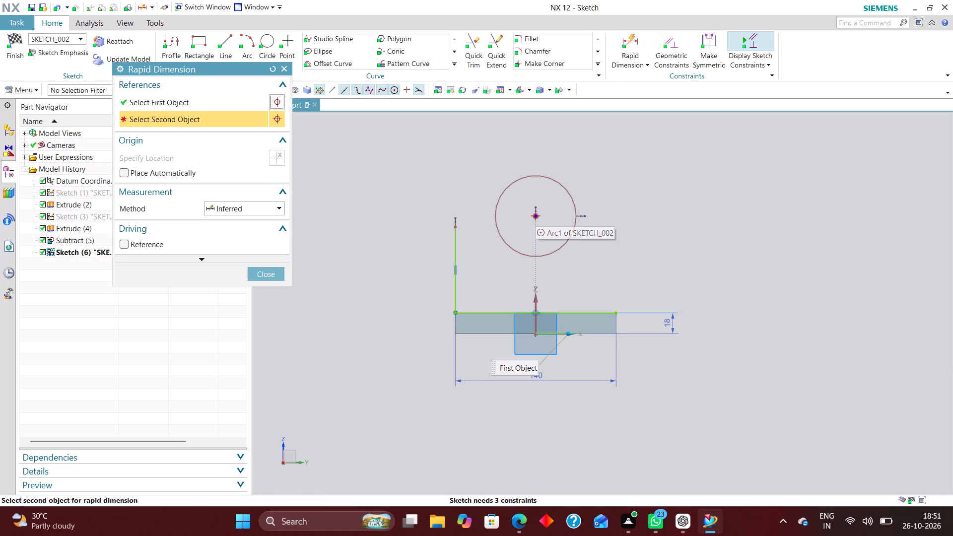
click(536, 213)
click(736, 280)
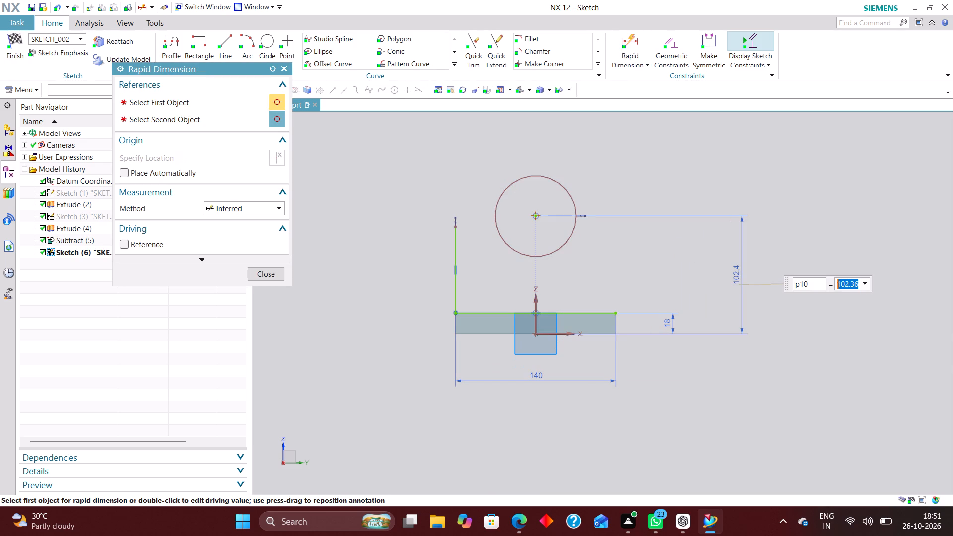
text(100)
key(Return)
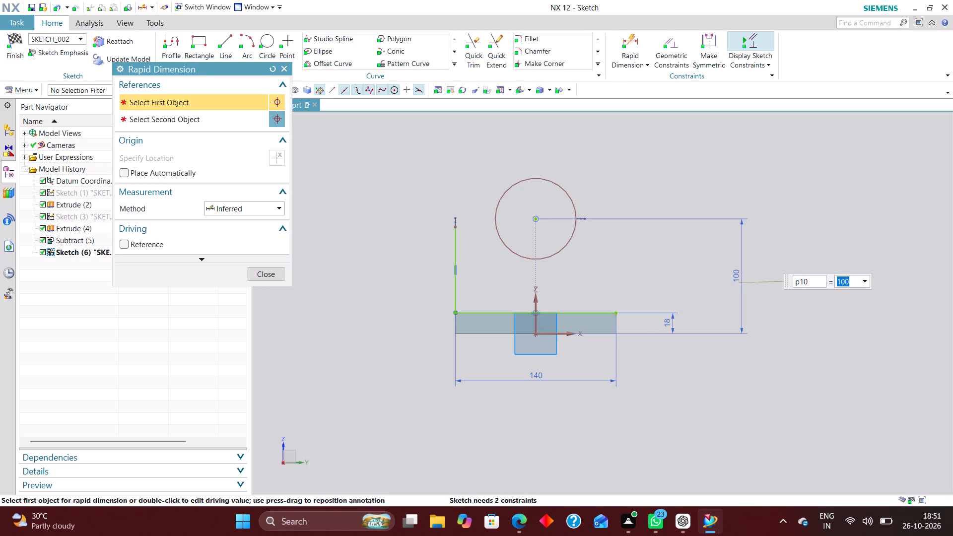
click(275, 274)
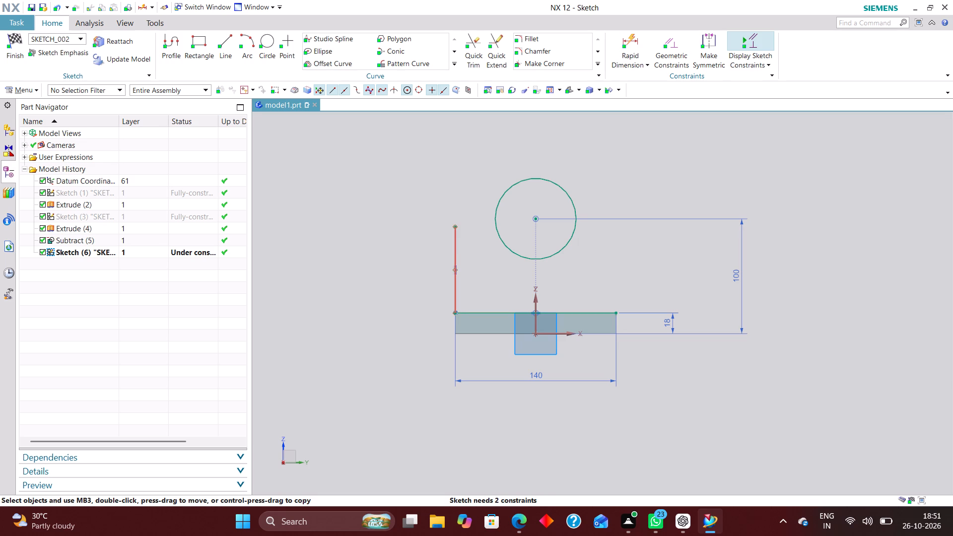
Shorten the vertical line at the block's left end by moving its upper endpoint down below the circle's lowest point.
scroll(455, 241, up, 1)
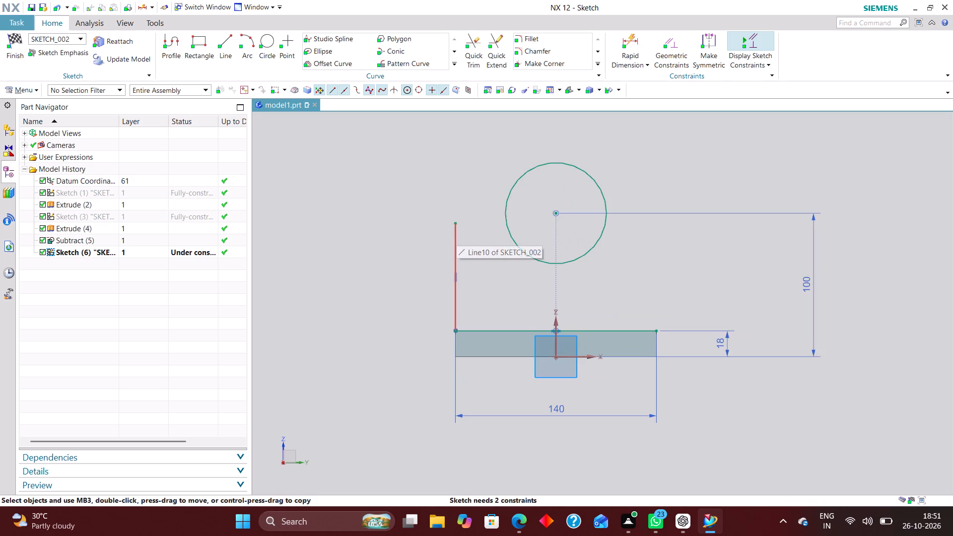
drag(455, 223, 461, 291)
scroll(457, 331, up, 6)
scroll(480, 297, down, 5)
scroll(474, 273, up, 4)
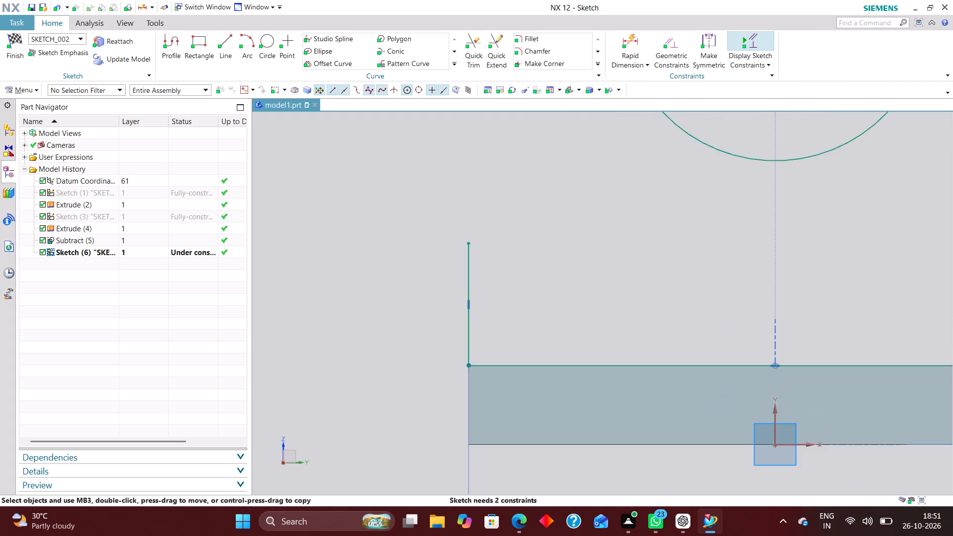
drag(467, 242, 466, 211)
Try to draw a 38 mm diameter circle between the vertical line's upper end and the large circle.
scroll(492, 313, down, 3)
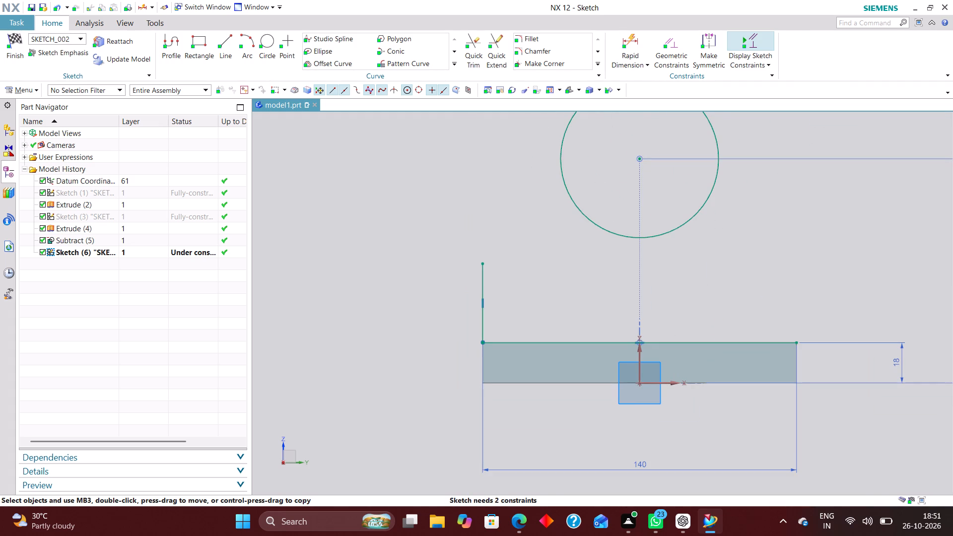
scroll(487, 305, down, 1)
scroll(509, 283, up, 2)
scroll(499, 308, down, 3)
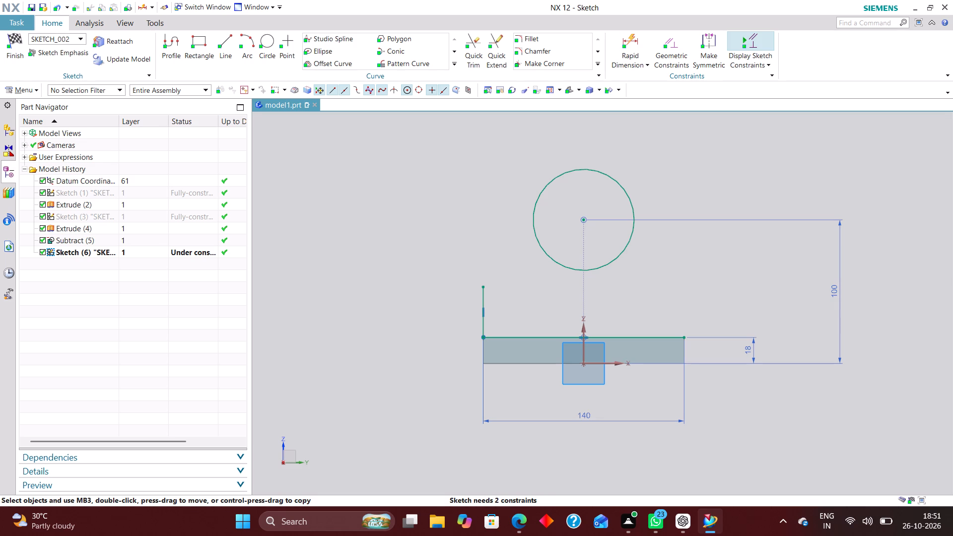
scroll(592, 340, down, 1)
scroll(531, 303, down, 1)
scroll(534, 277, up, 2)
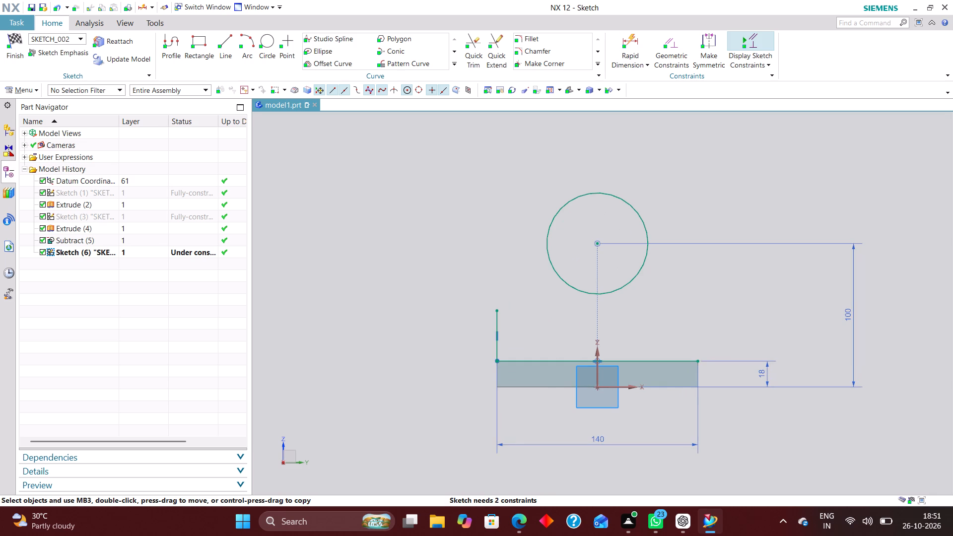
click(269, 36)
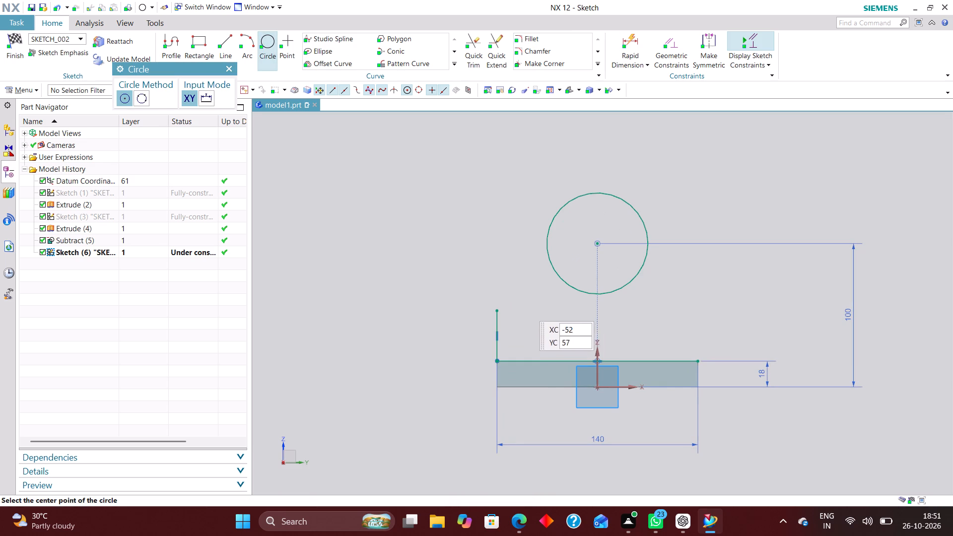
click(527, 301)
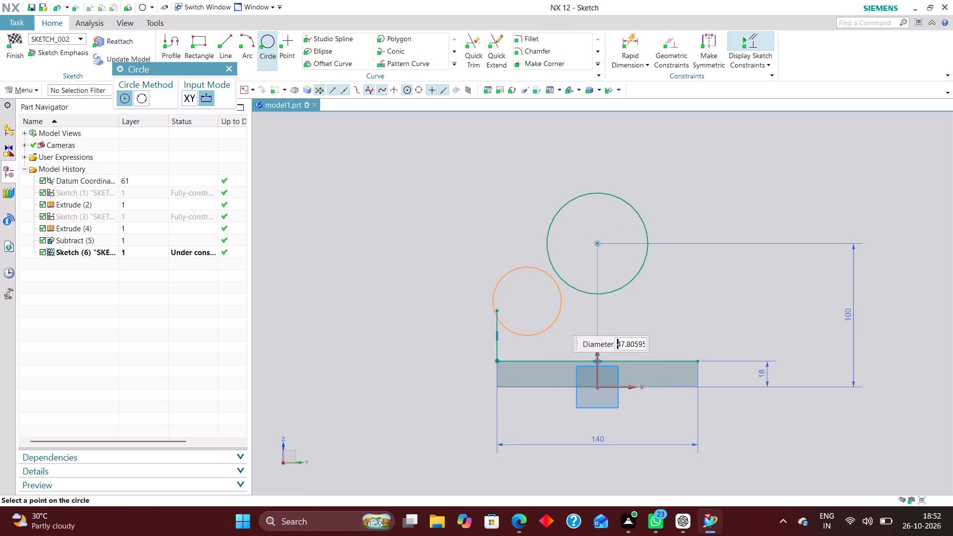
key(3)
key(8)
key(Return)
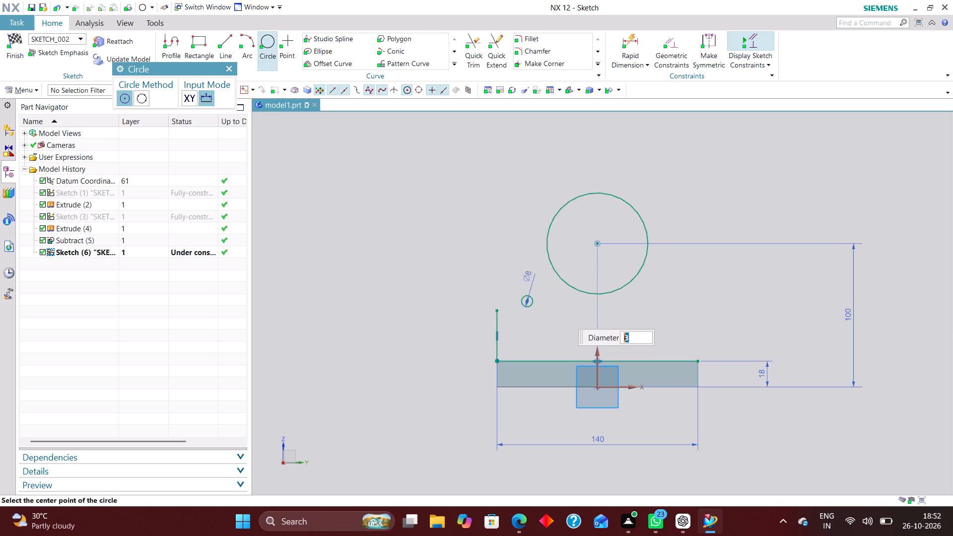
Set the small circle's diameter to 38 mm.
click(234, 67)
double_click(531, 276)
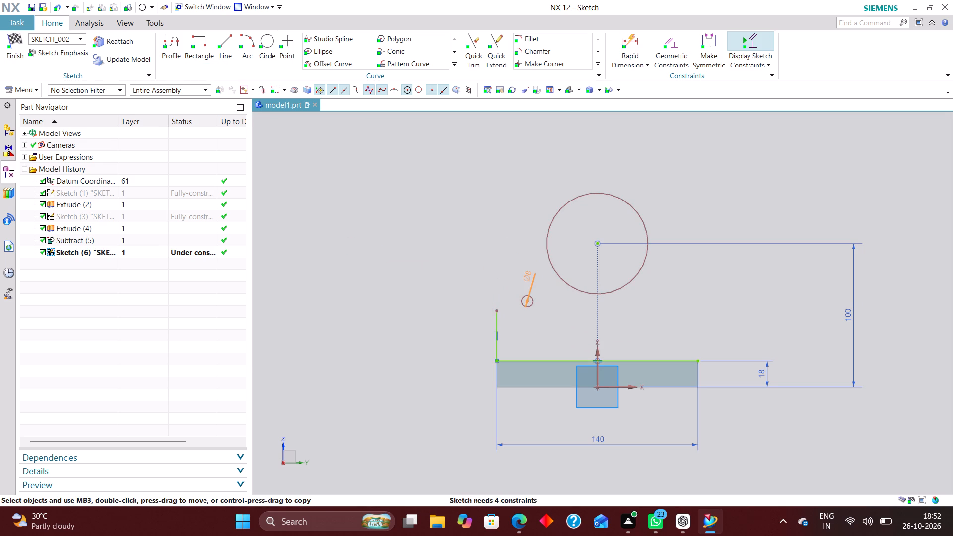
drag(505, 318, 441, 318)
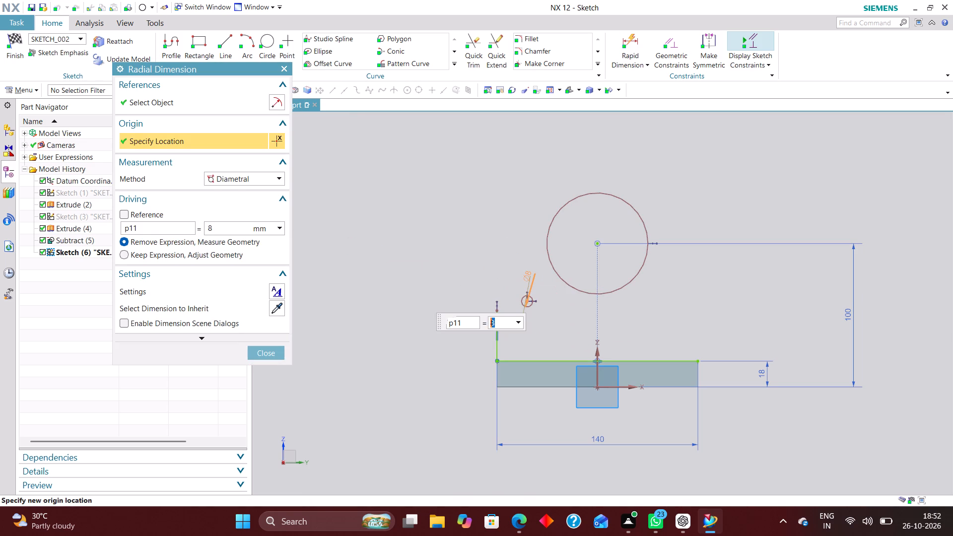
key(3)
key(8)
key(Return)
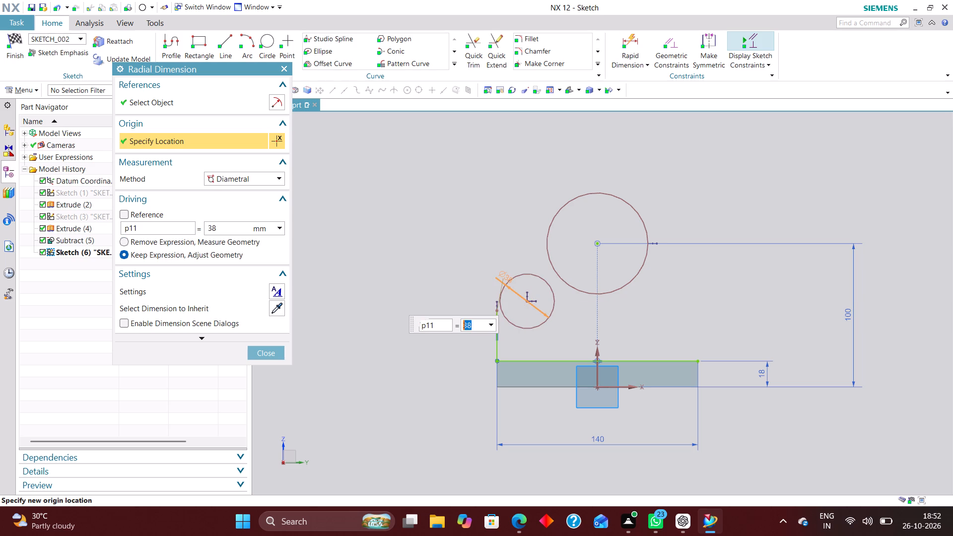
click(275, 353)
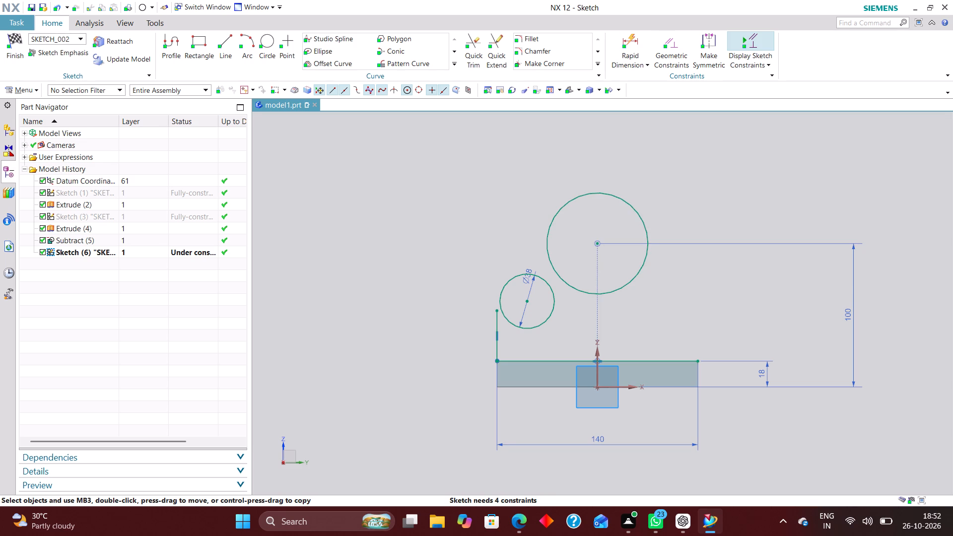
Dimension the small circle's centre 20 mm horizontally from the vertical line at the block's left end.
click(630, 36)
click(497, 347)
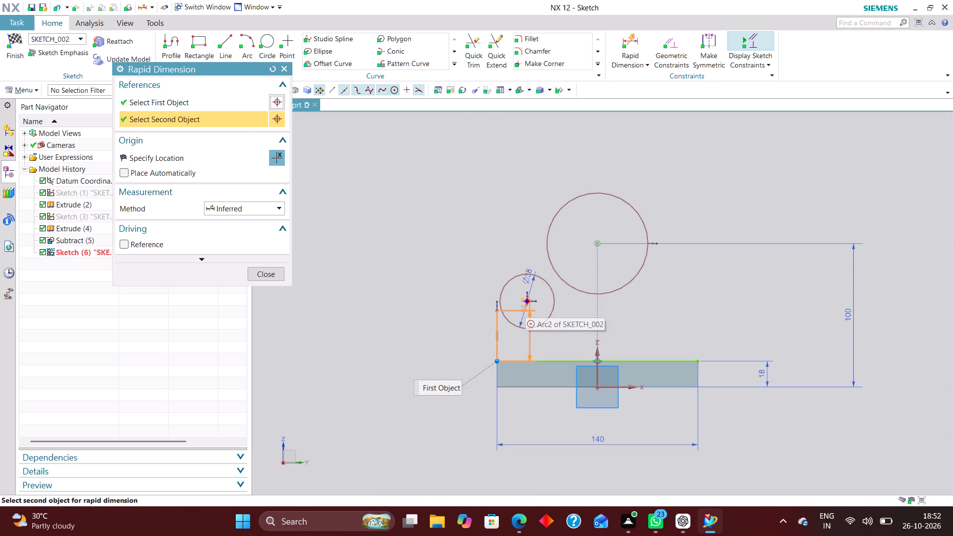
click(528, 302)
click(513, 420)
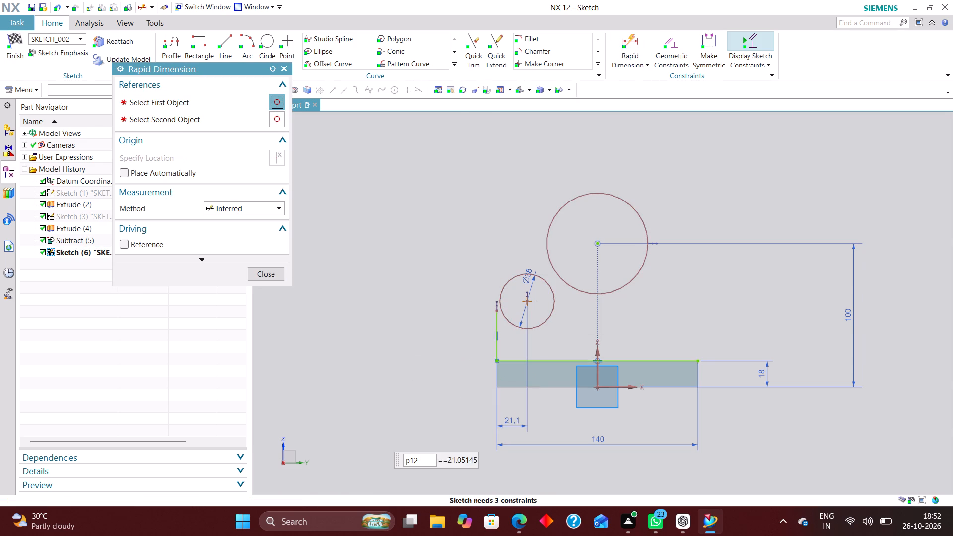
text(20)
key(Return)
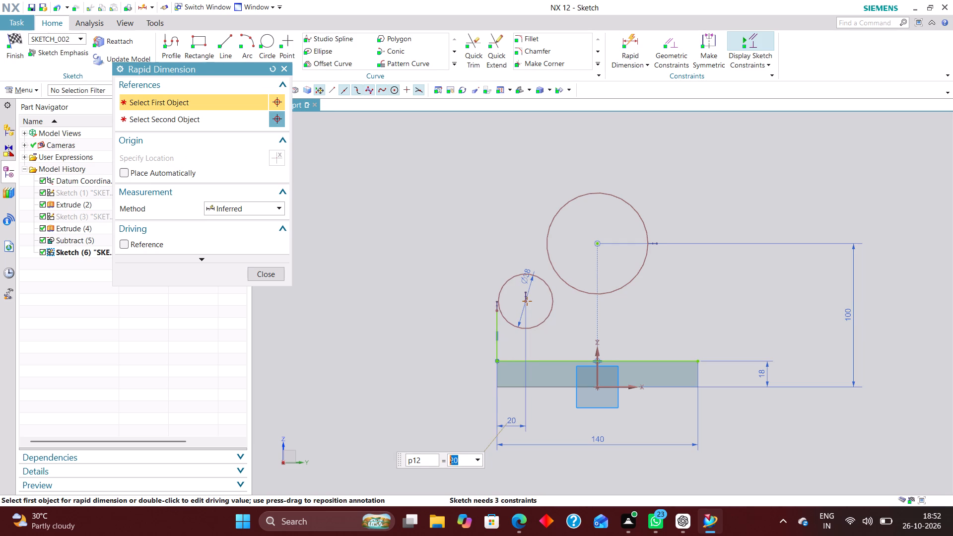
Dimension the small circle's centre 38 mm above the horizontal sketch axis.
click(616, 388)
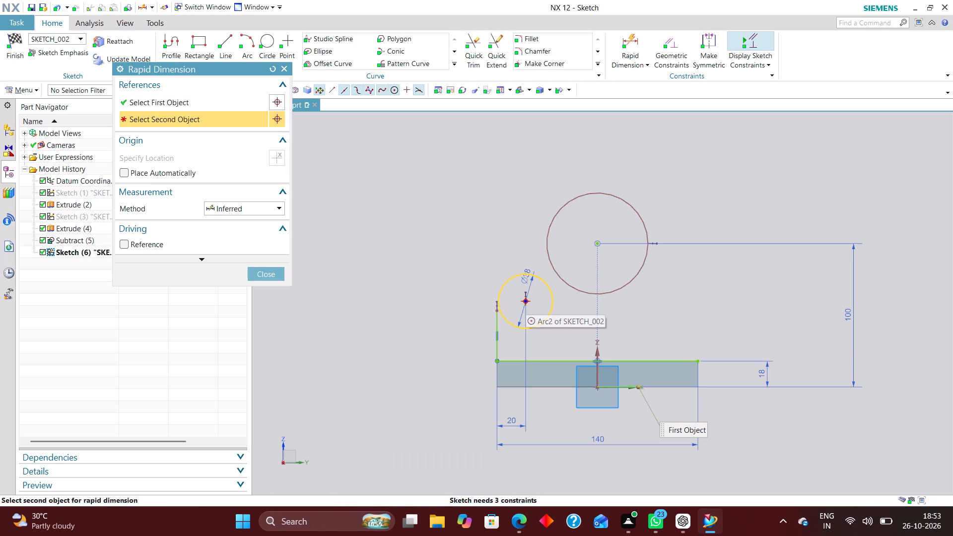
click(525, 300)
click(569, 331)
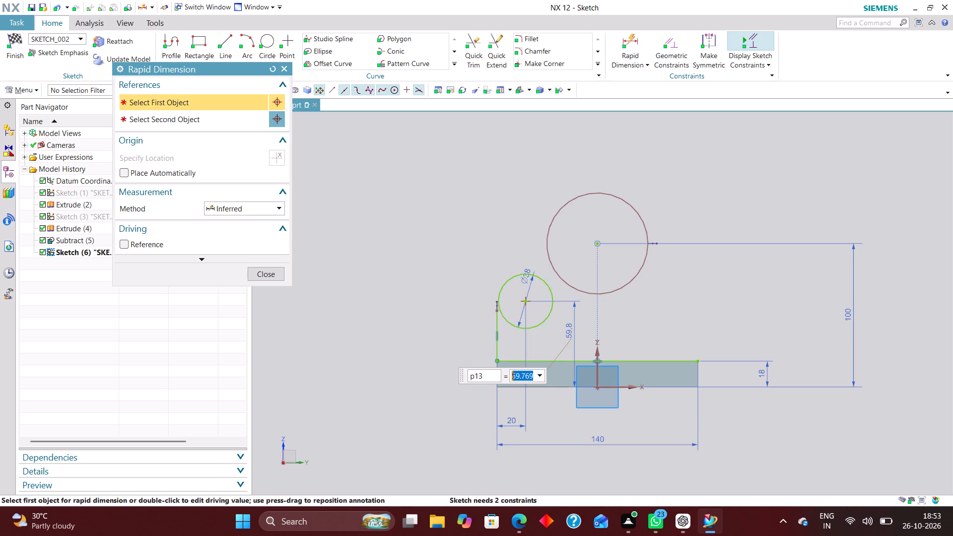
text(388)
key(BackSpace)
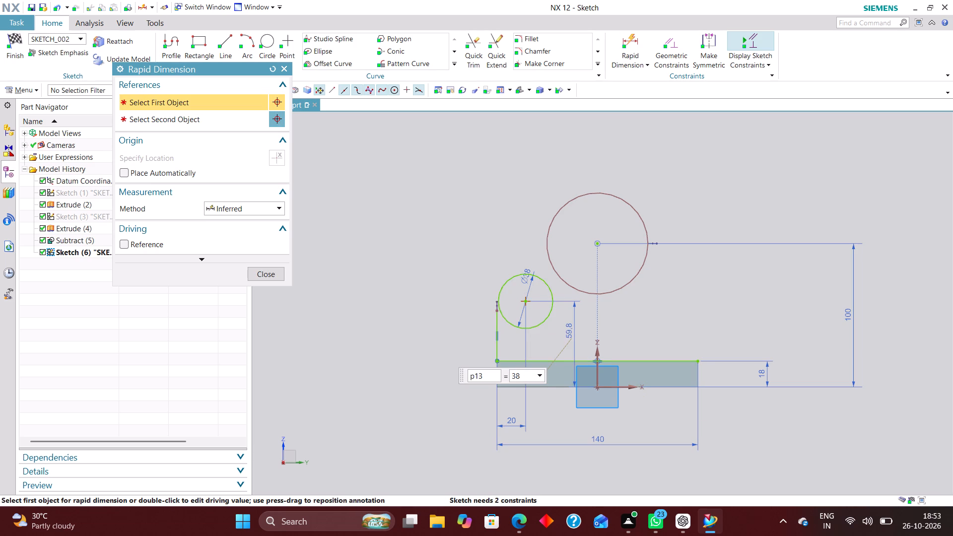
key(Return)
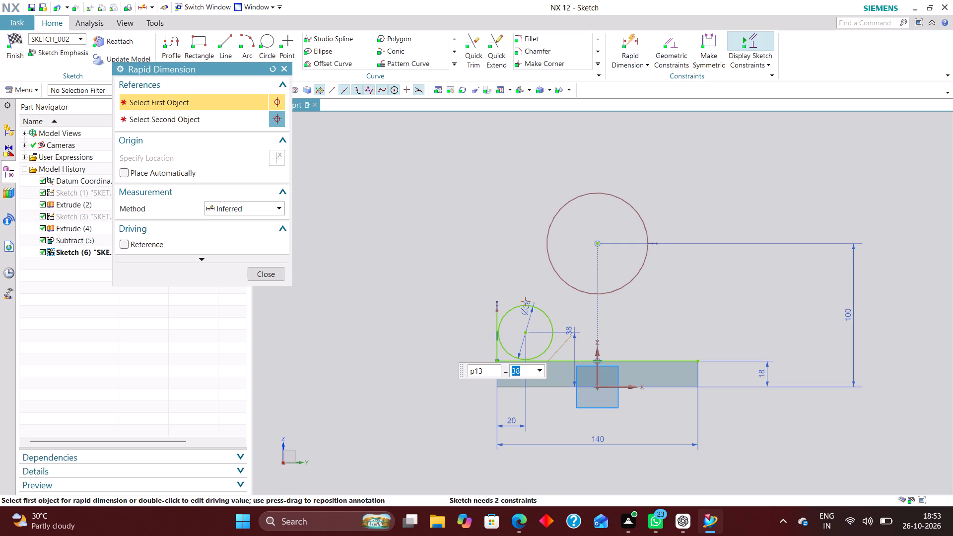
click(275, 276)
Set the small circle's diameter to 40 mm.
scroll(541, 349, up, 4)
scroll(510, 322, down, 2)
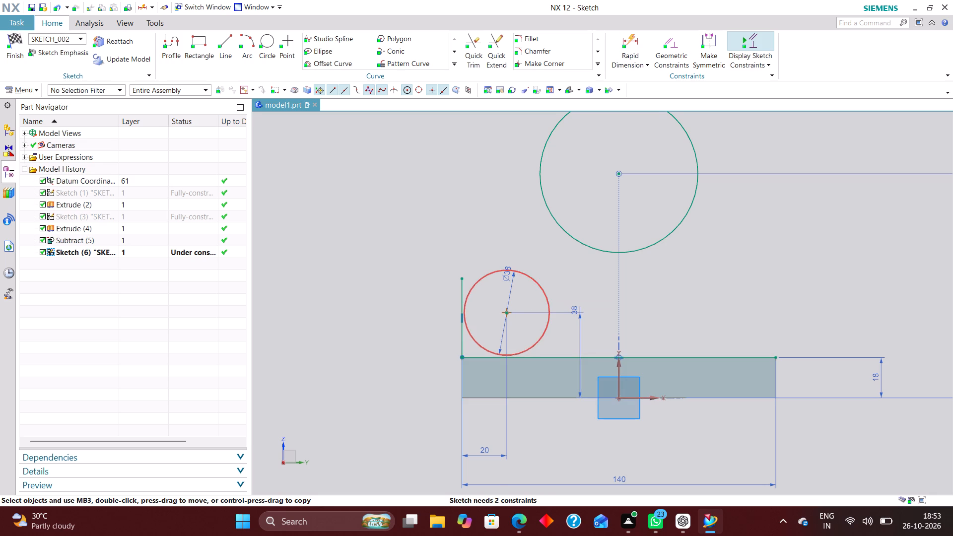
scroll(481, 349, up, 6)
scroll(426, 327, down, 5)
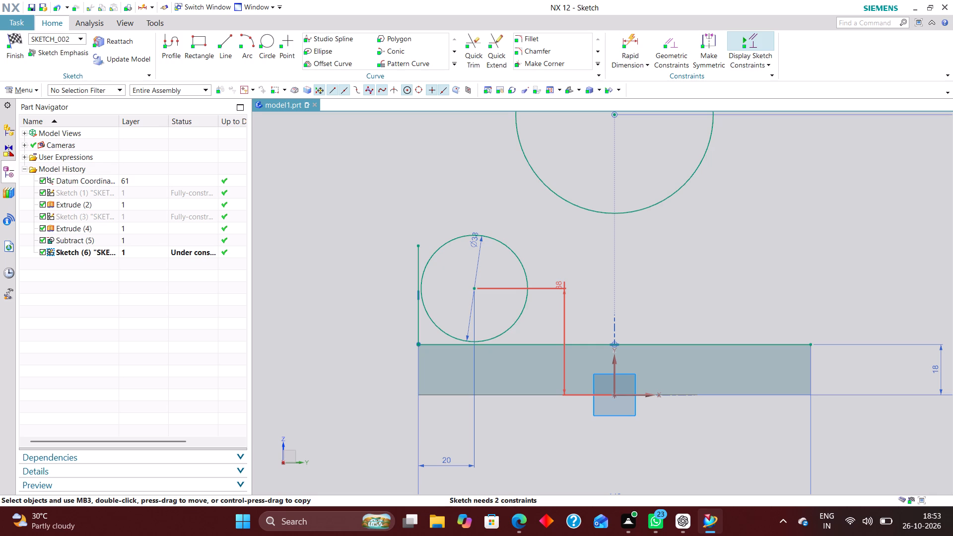
double_click(478, 243)
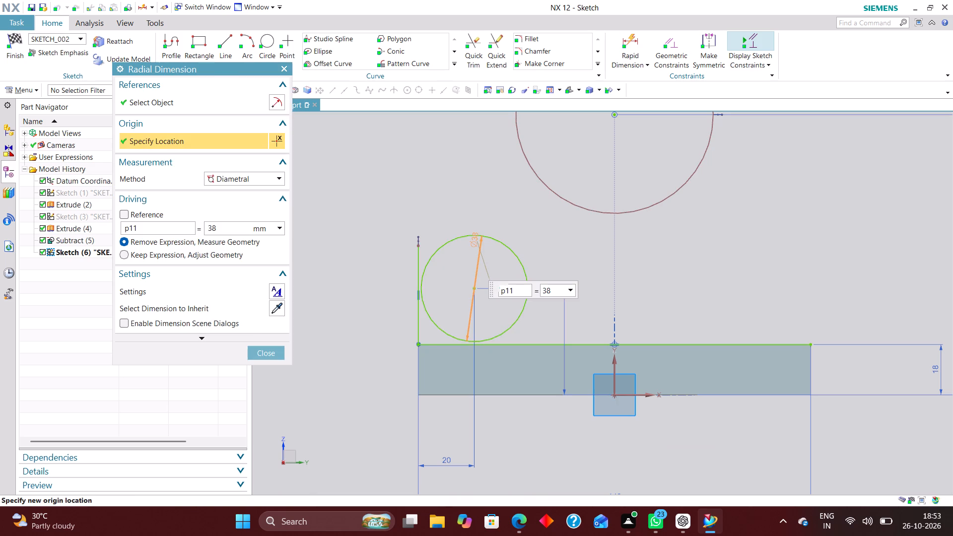
text(40)
drag(561, 289, 523, 290)
text(40)
key(Return)
click(274, 356)
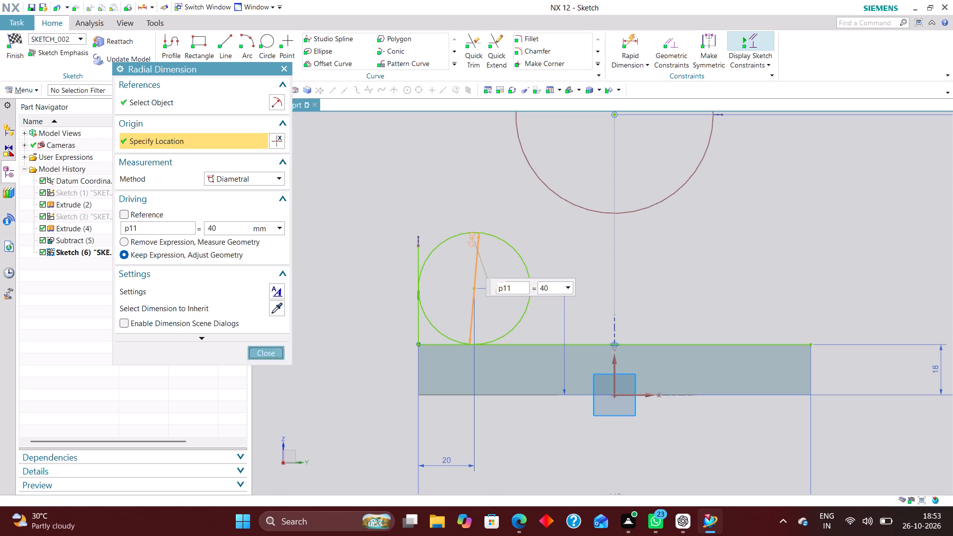
Trim off the part of the vertical line that extends above its contact point with the small circle.
click(475, 42)
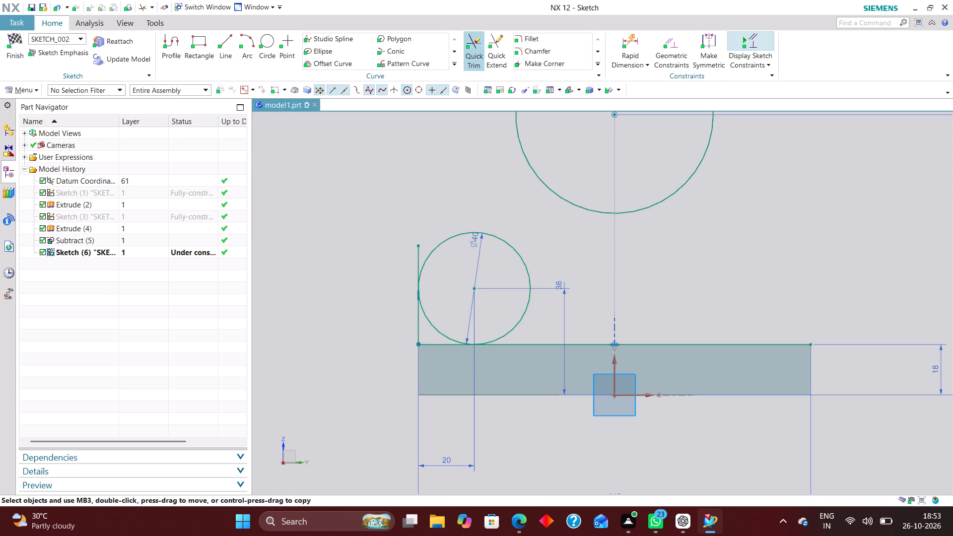
click(419, 246)
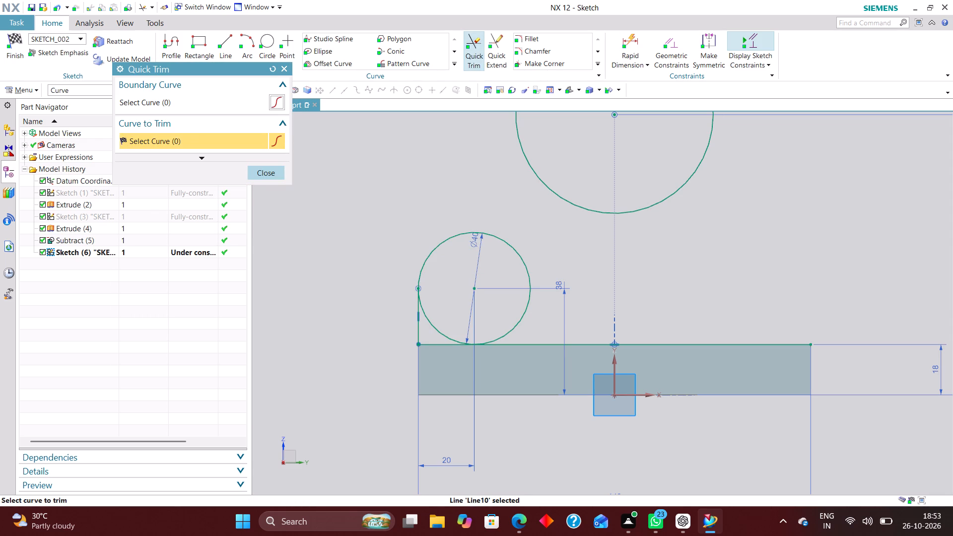
click(277, 176)
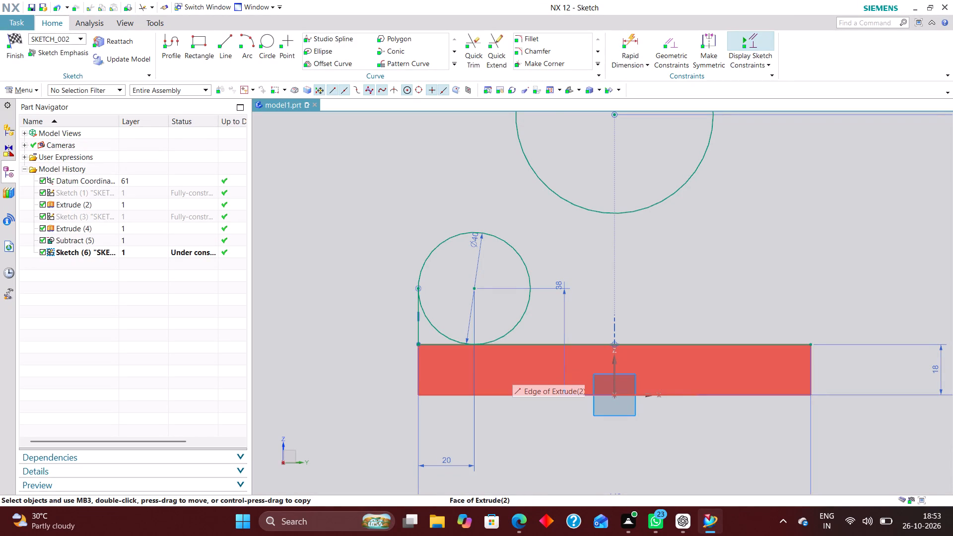
Add a diametral dimension of 55 mm to the large upper circle.
scroll(584, 391, down, 2)
scroll(595, 332, down, 2)
scroll(604, 268, up, 2)
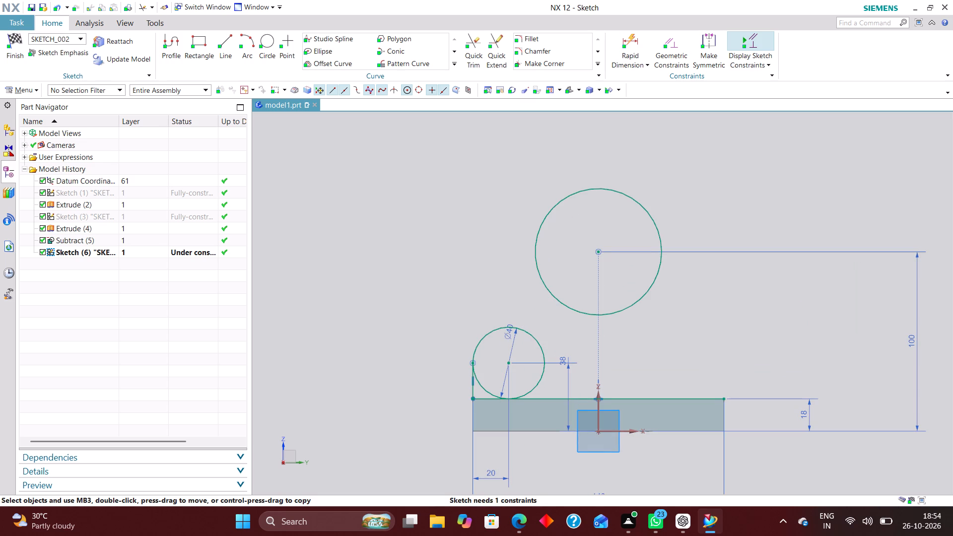
scroll(658, 347, down, 1)
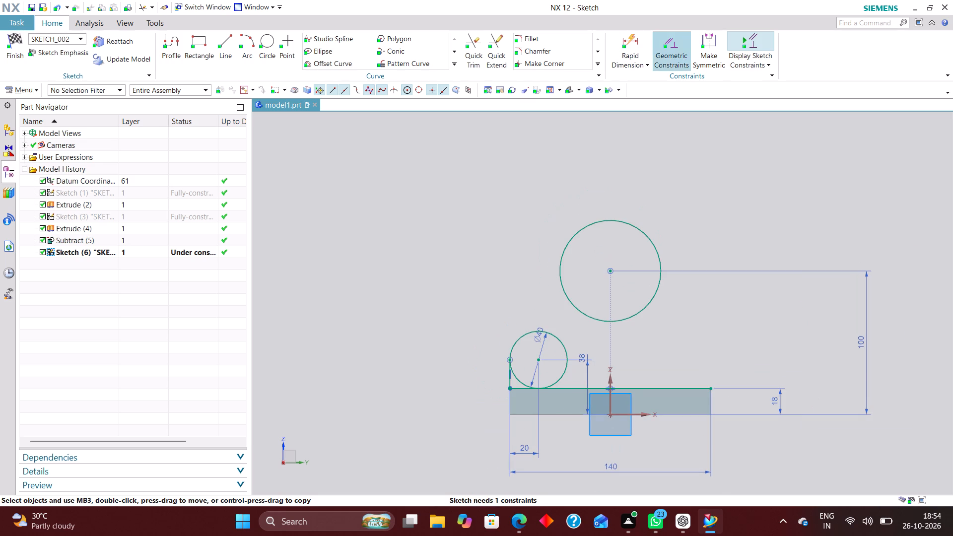
click(627, 35)
click(247, 207)
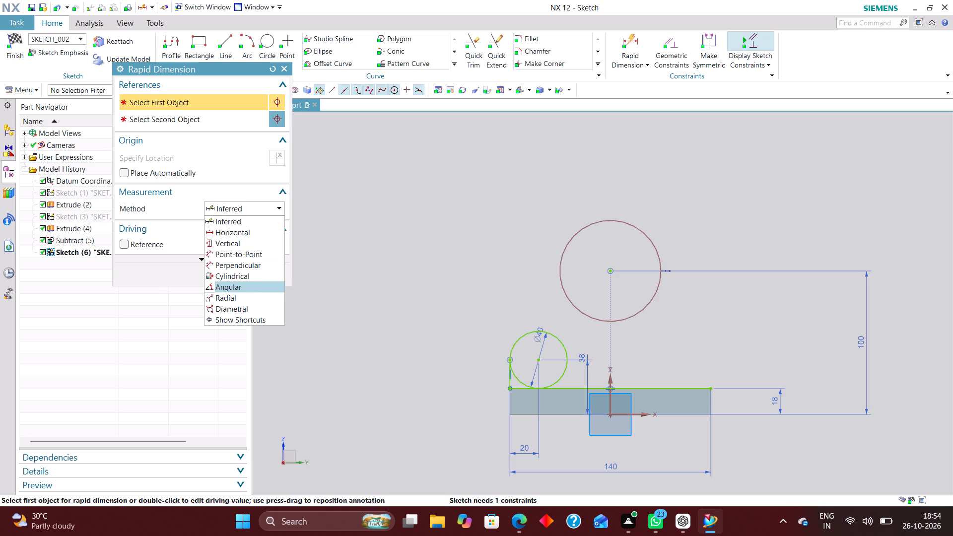
click(251, 306)
click(633, 227)
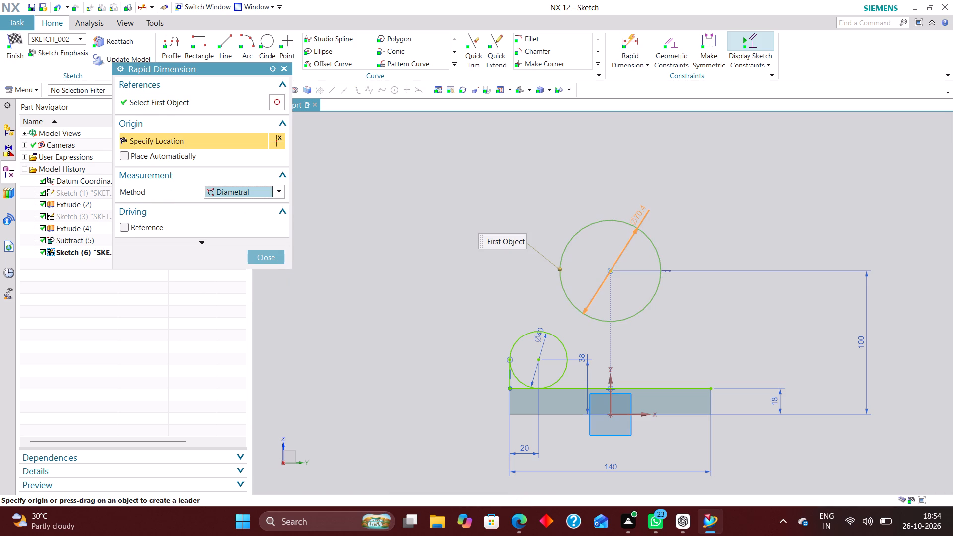
click(665, 173)
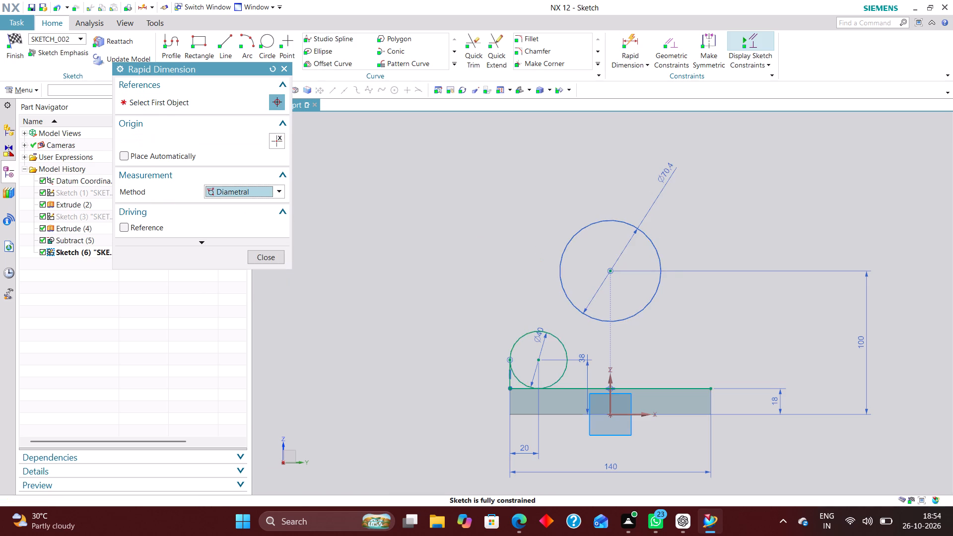
text(55)
key(Return)
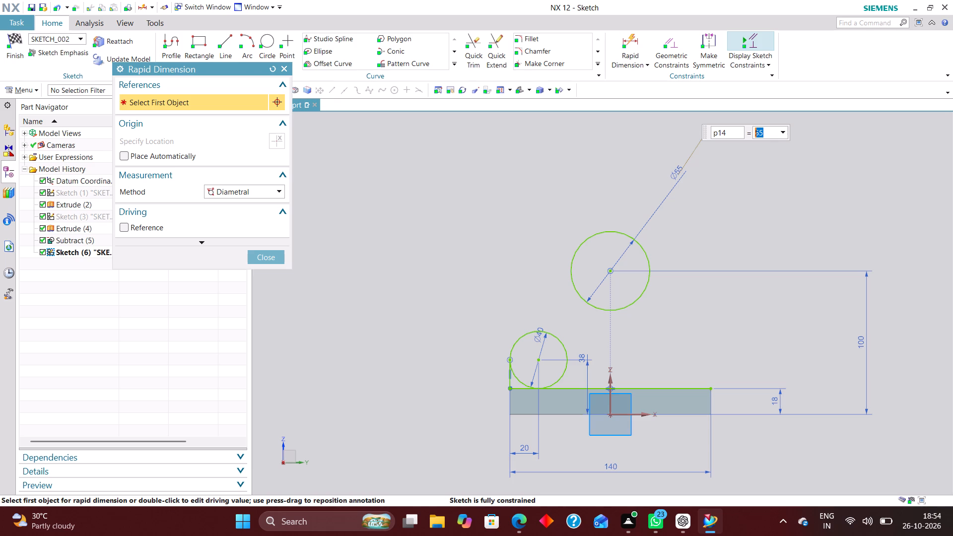
scroll(748, 243, down, 3)
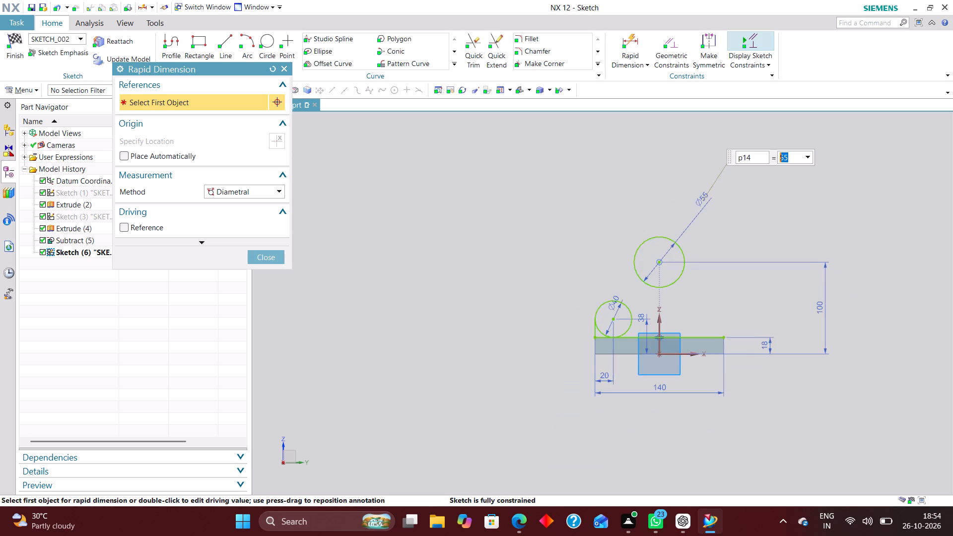
scroll(665, 303, up, 2)
click(267, 258)
Draw a three-point arc of about 27 mm radius from the small circle's top to the large circle's leftmost point, bulging toward the large circle's underside.
scroll(563, 370, down, 1)
scroll(703, 298, up, 3)
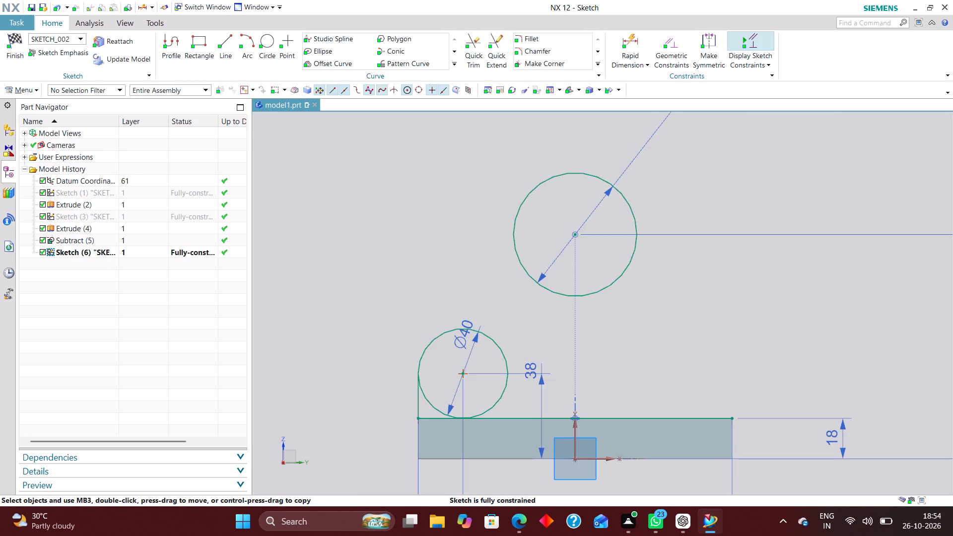
click(244, 31)
click(249, 38)
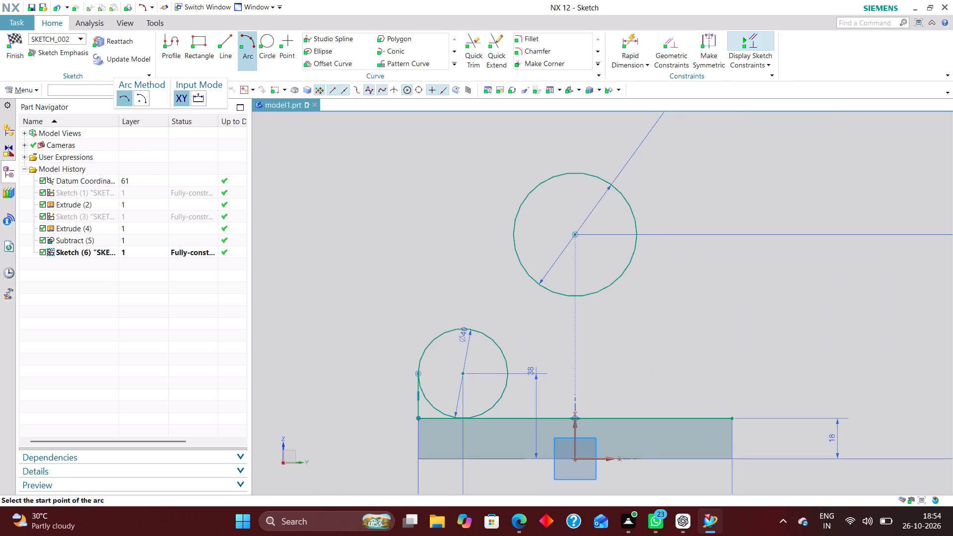
click(463, 327)
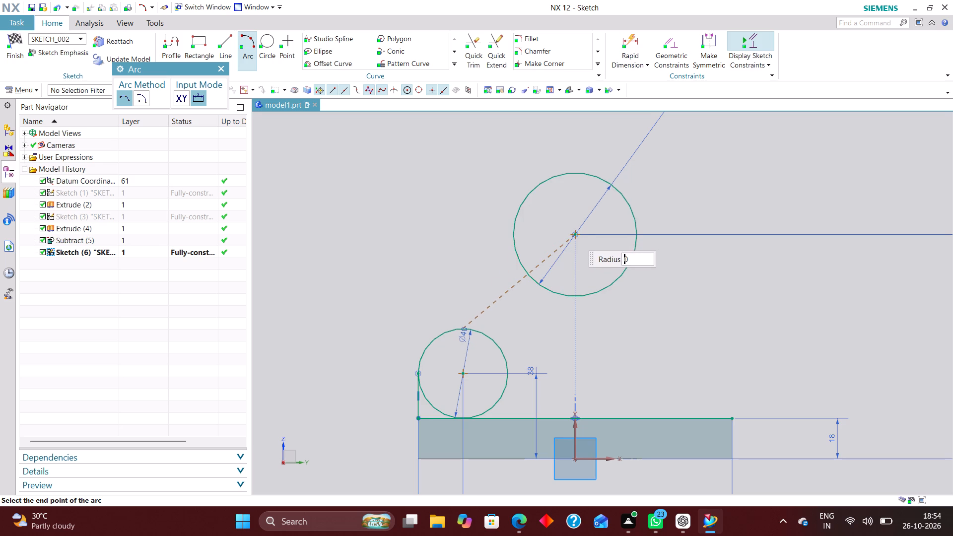
click(513, 235)
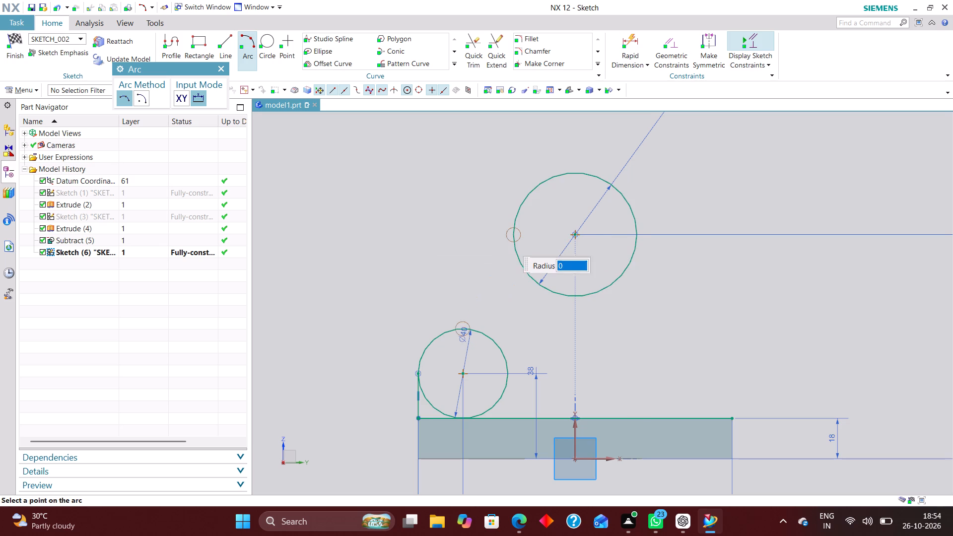
click(508, 274)
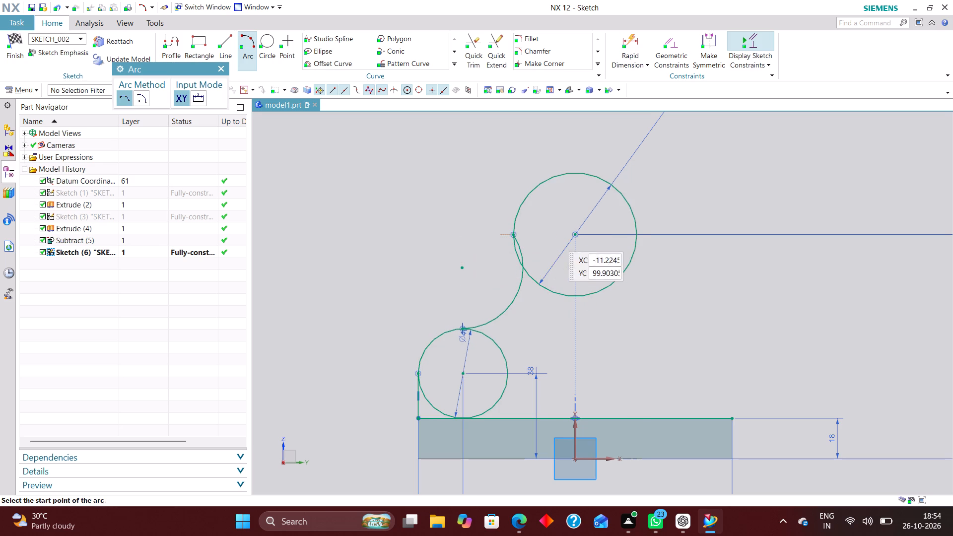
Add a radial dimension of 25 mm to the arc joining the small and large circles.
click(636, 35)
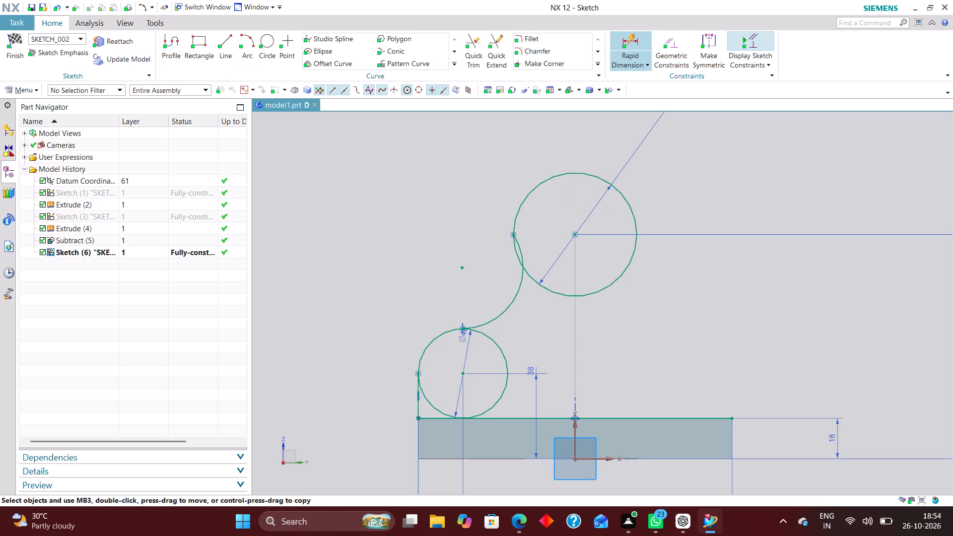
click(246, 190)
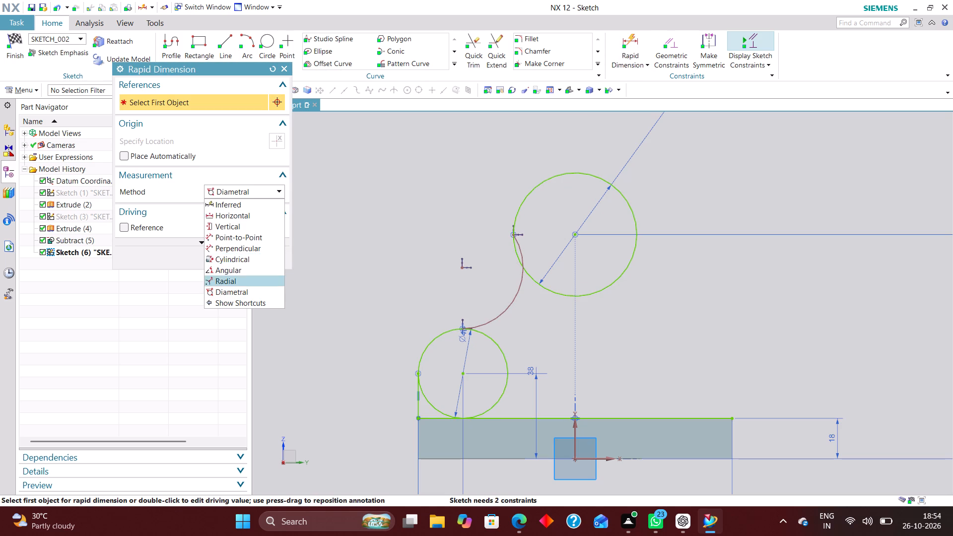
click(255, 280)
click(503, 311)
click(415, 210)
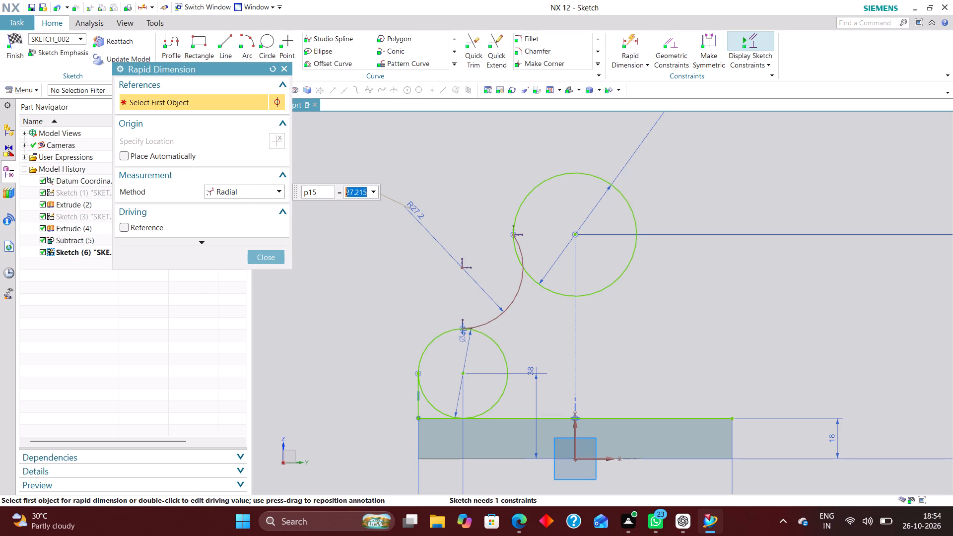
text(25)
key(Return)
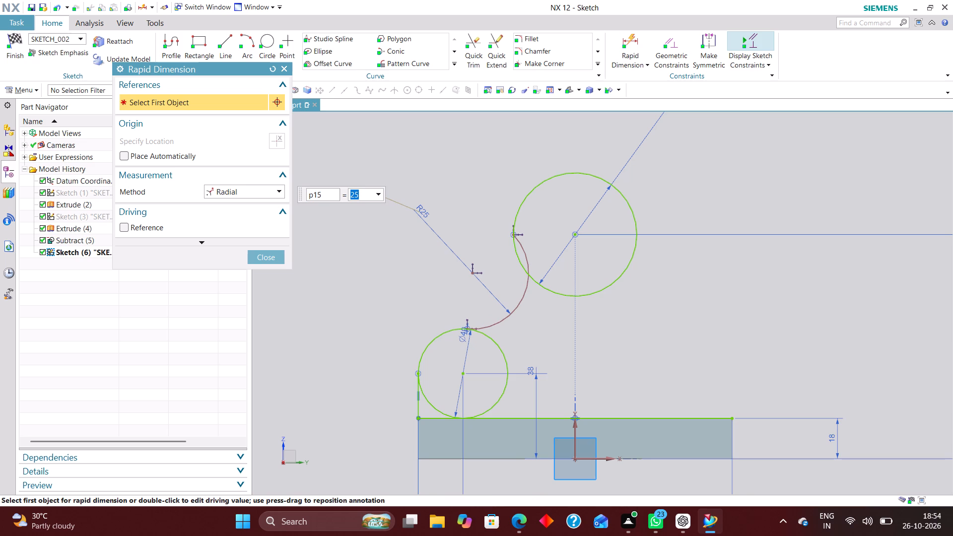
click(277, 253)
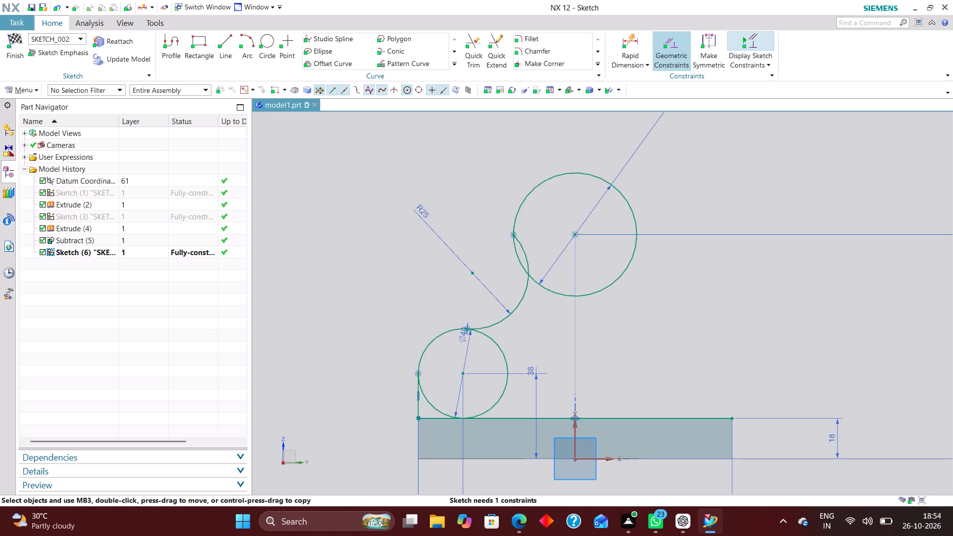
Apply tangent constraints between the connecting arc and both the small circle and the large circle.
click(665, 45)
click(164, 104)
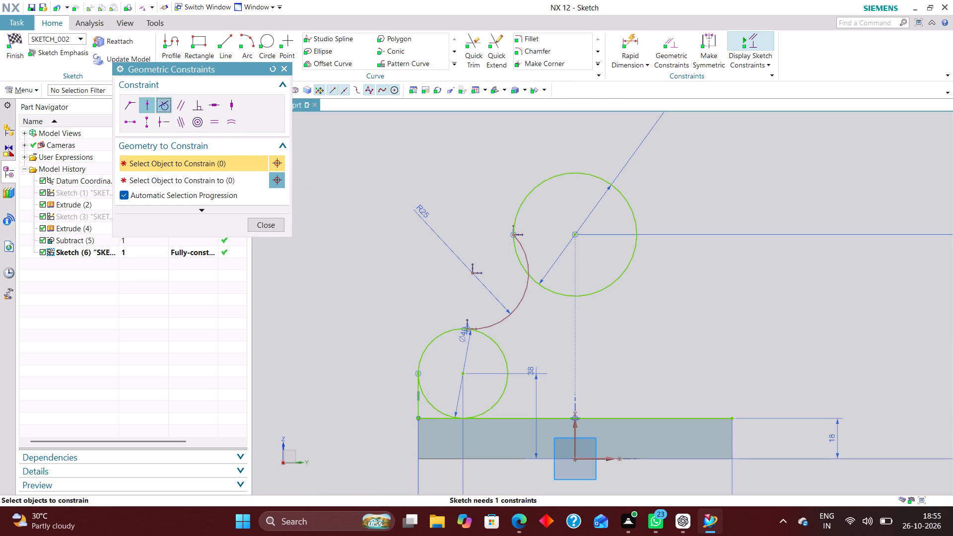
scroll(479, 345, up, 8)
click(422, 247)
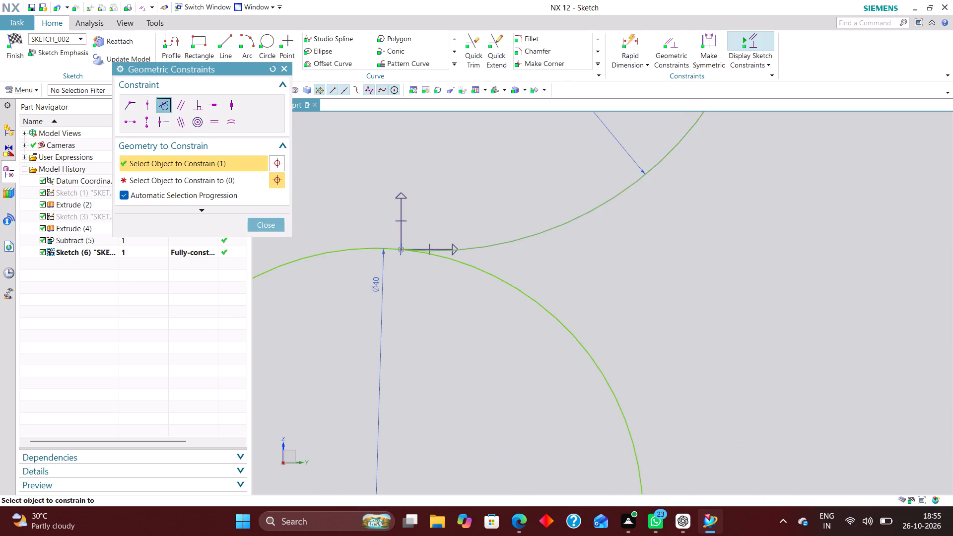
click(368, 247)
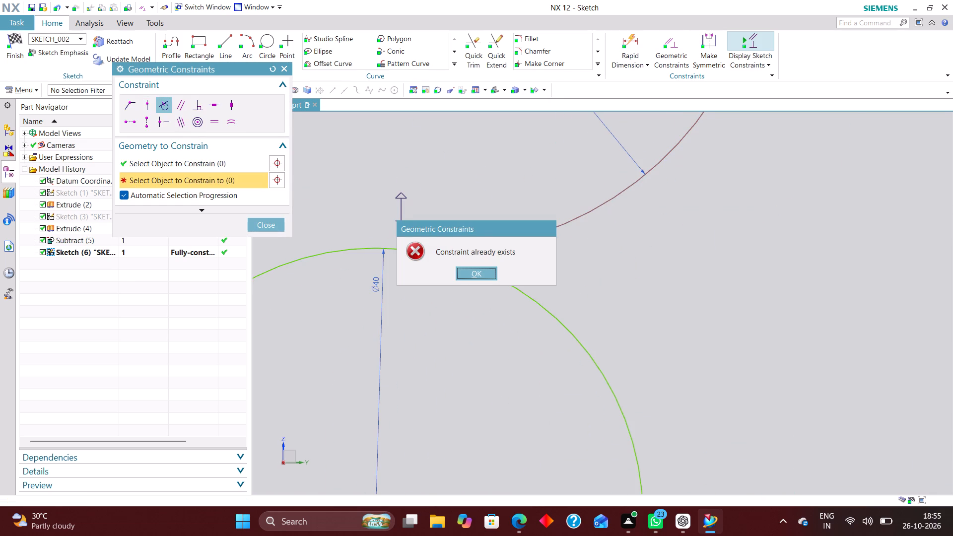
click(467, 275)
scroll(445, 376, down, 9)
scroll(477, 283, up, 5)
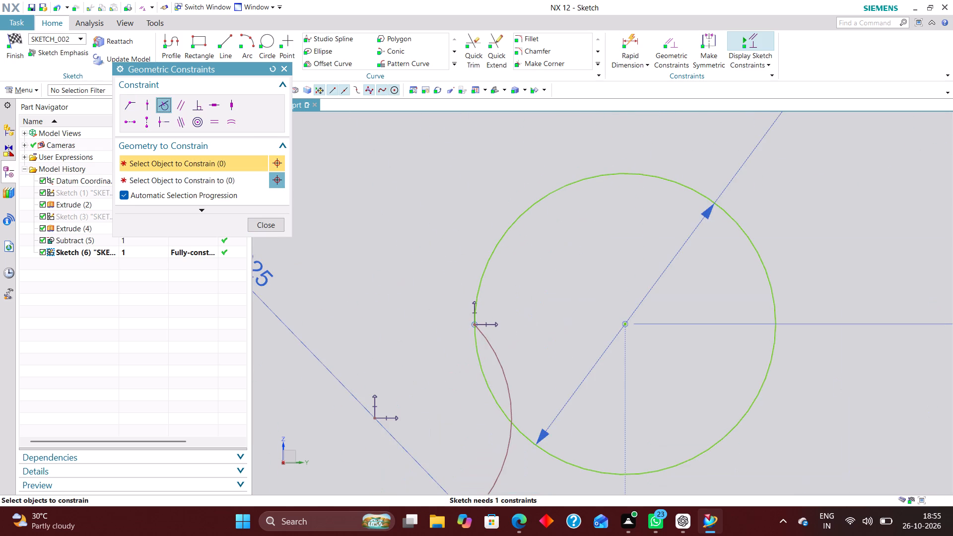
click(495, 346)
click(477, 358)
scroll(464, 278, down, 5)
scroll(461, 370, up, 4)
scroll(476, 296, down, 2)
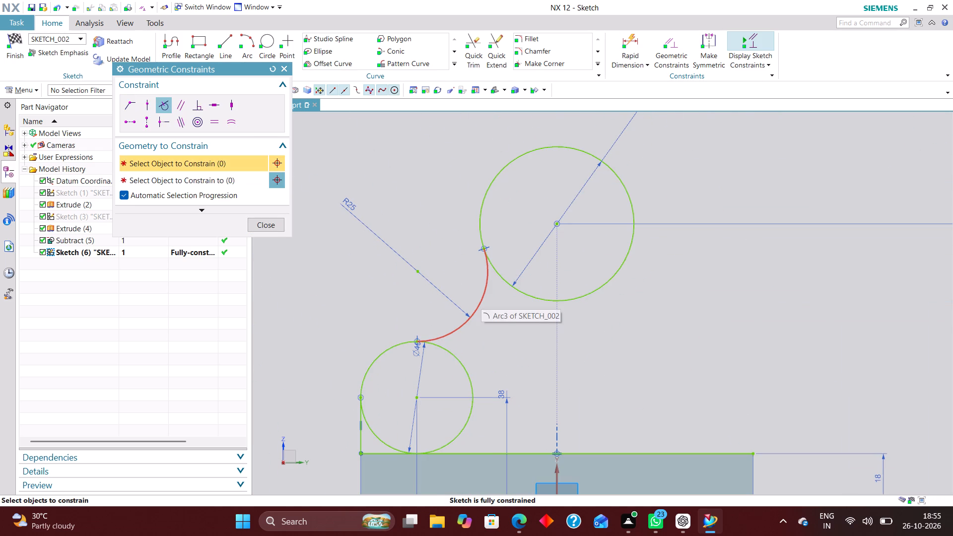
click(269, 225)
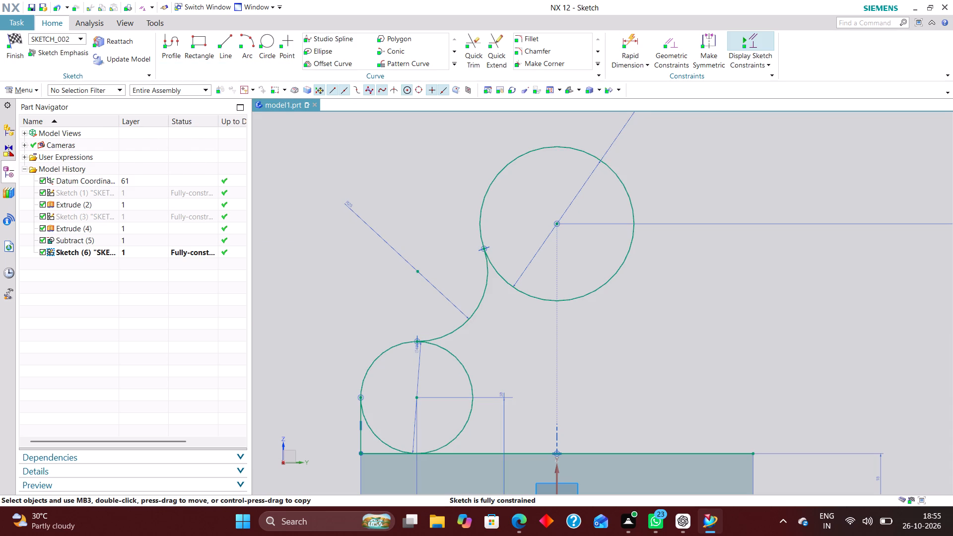
Delete the 25 mm radius arc joining the small circle to the large circle.
scroll(531, 328, down, 2)
scroll(535, 358, up, 2)
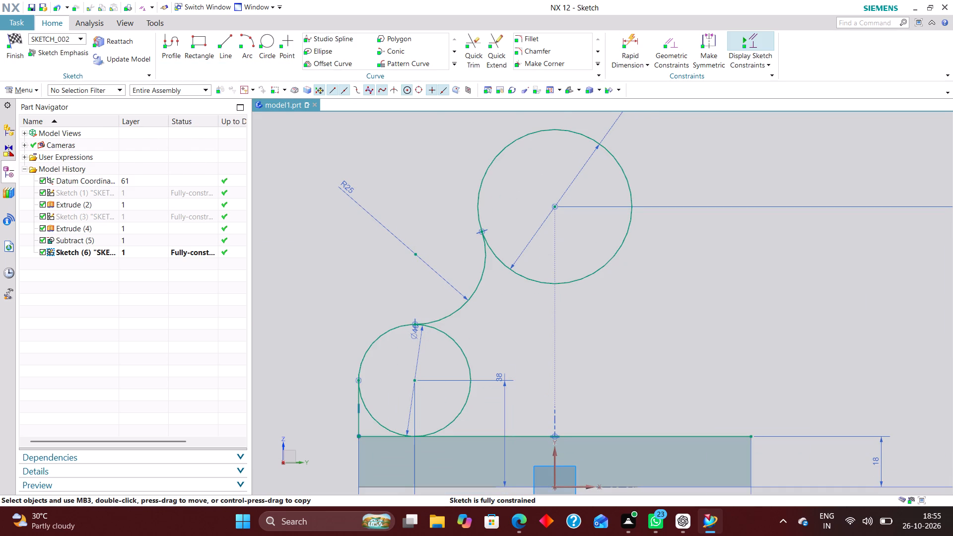
scroll(575, 363, down, 2)
scroll(625, 389, up, 1)
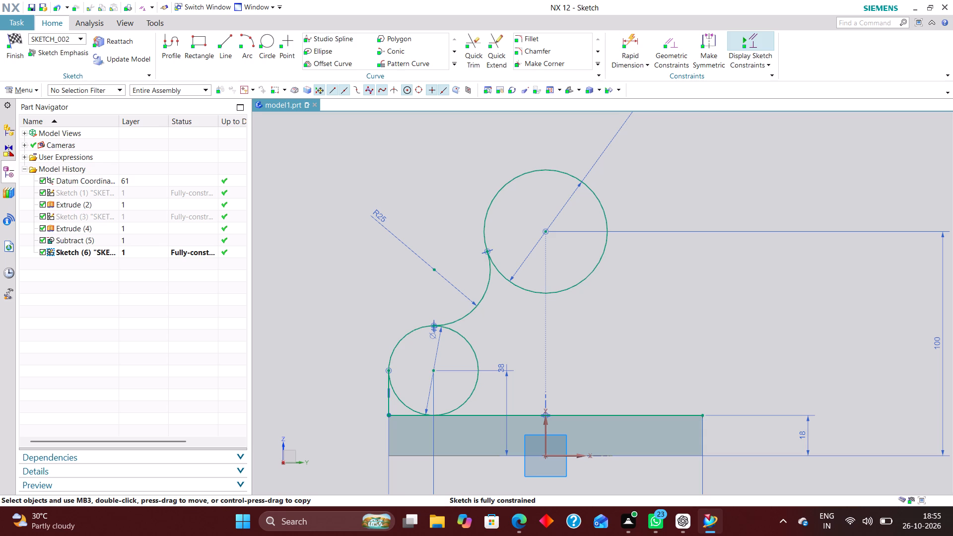
scroll(481, 305, up, 2)
scroll(502, 256, down, 3)
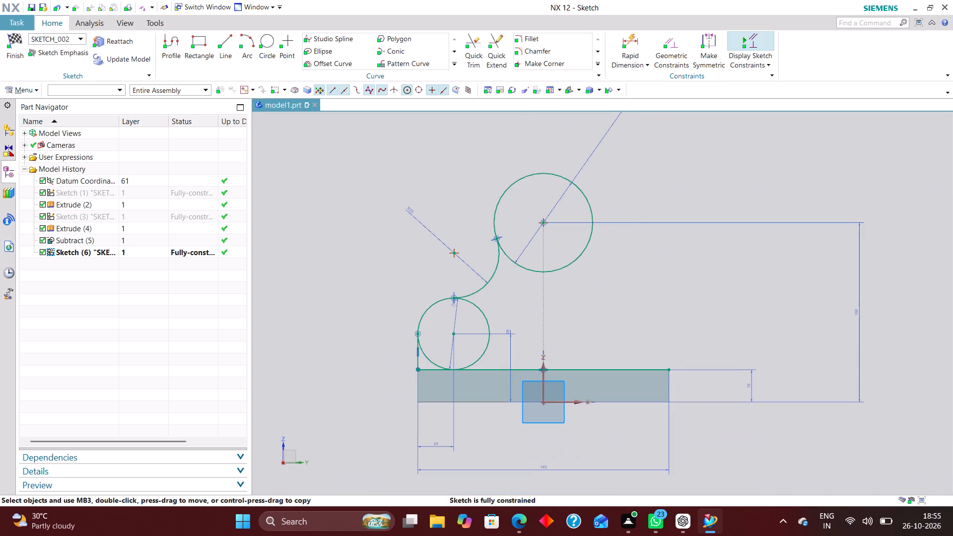
scroll(492, 281, up, 4)
right_drag(475, 295, 444, 273)
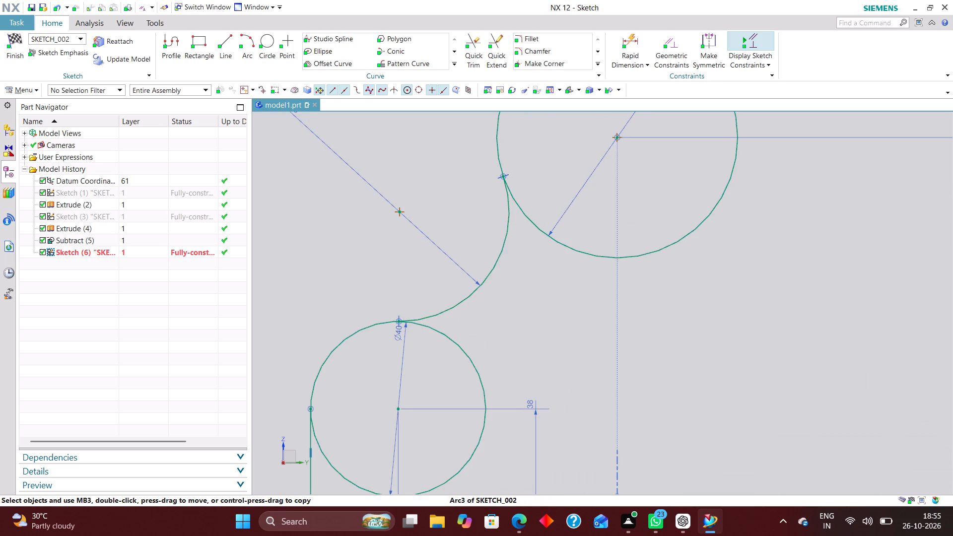
right_drag(476, 292, 308, 265)
Draw a horizontal line just above the small circle, starting at about XC -61, YC 62 and running toward the sketch's vertical axis.
scroll(436, 259, down, 3)
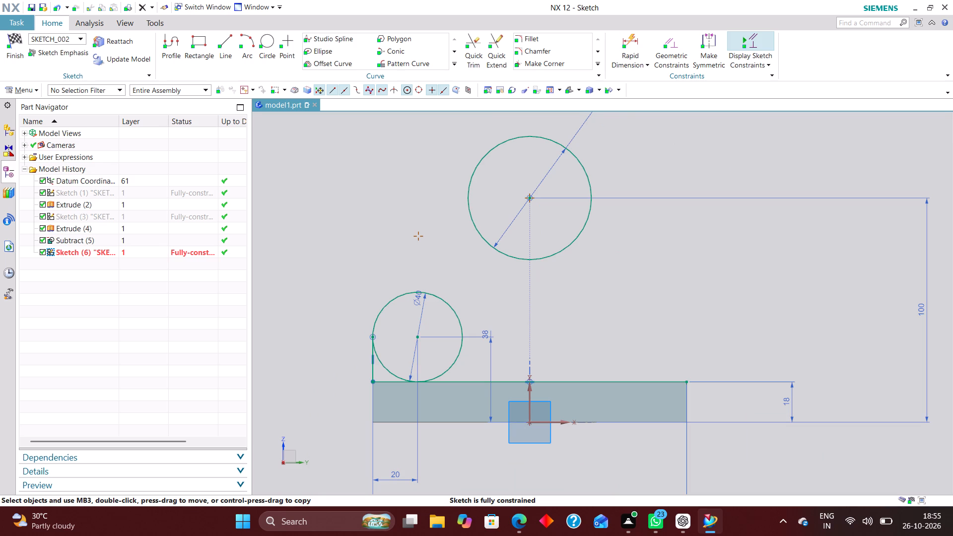
scroll(474, 276, down, 1)
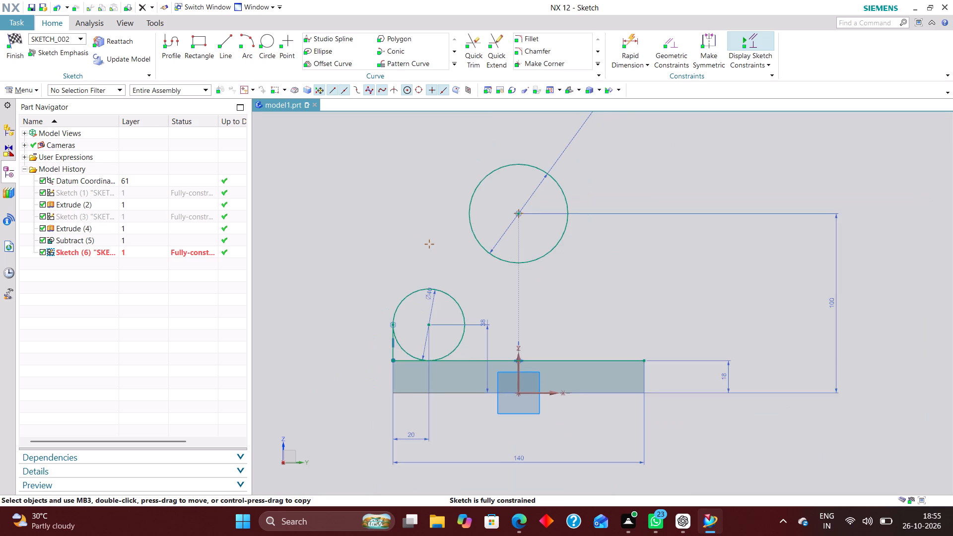
scroll(457, 285, up, 3)
scroll(470, 279, down, 2)
click(229, 40)
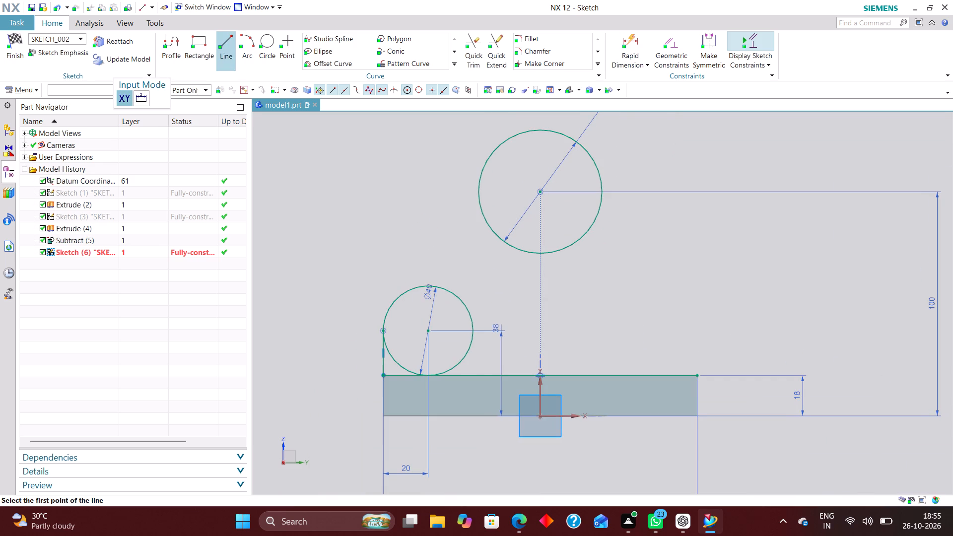
click(403, 277)
click(525, 275)
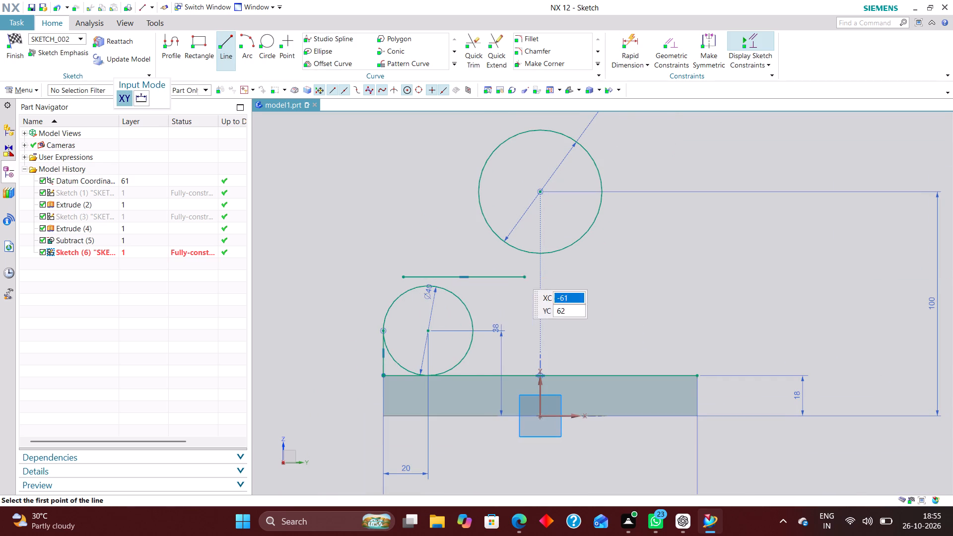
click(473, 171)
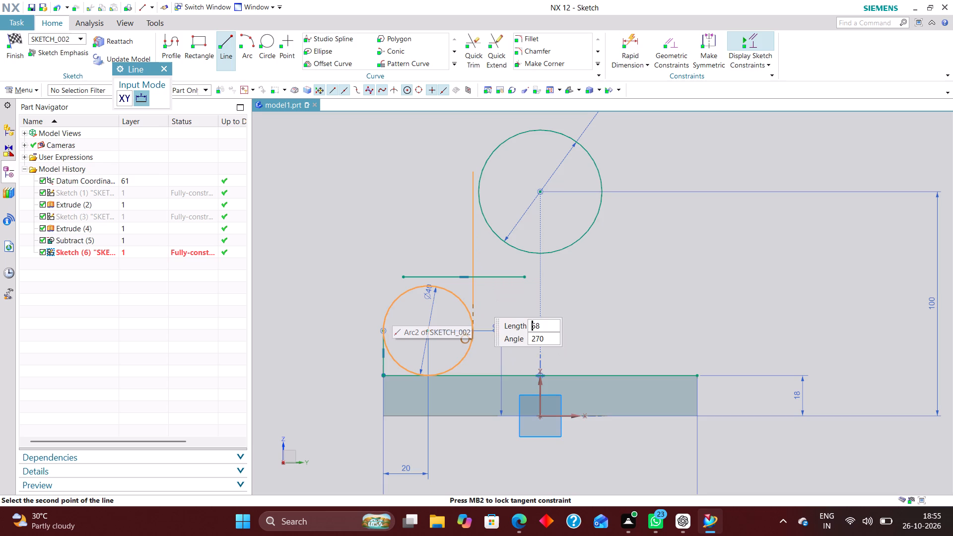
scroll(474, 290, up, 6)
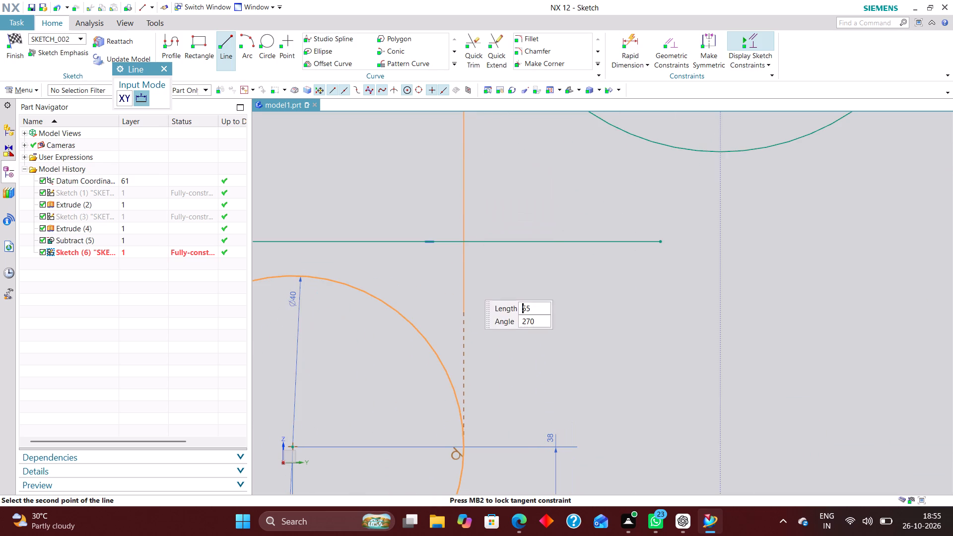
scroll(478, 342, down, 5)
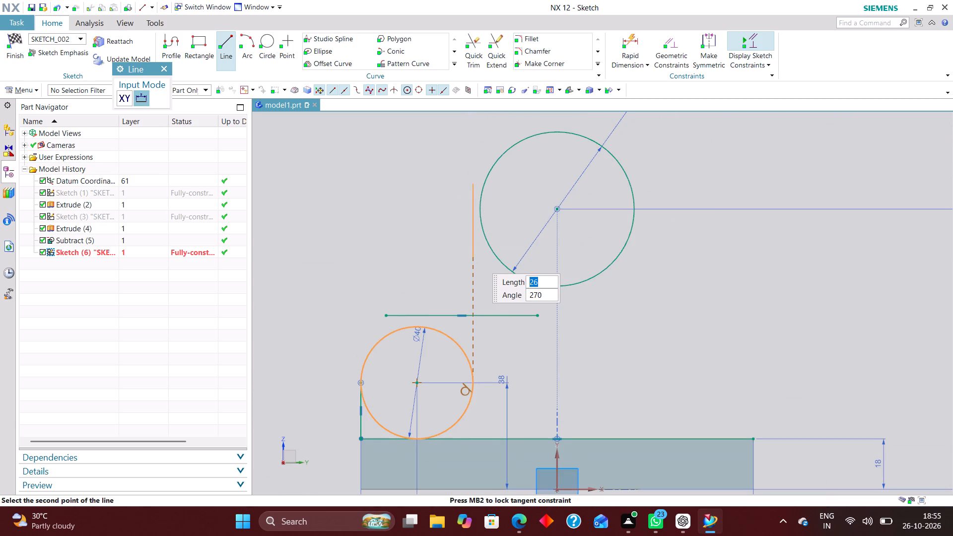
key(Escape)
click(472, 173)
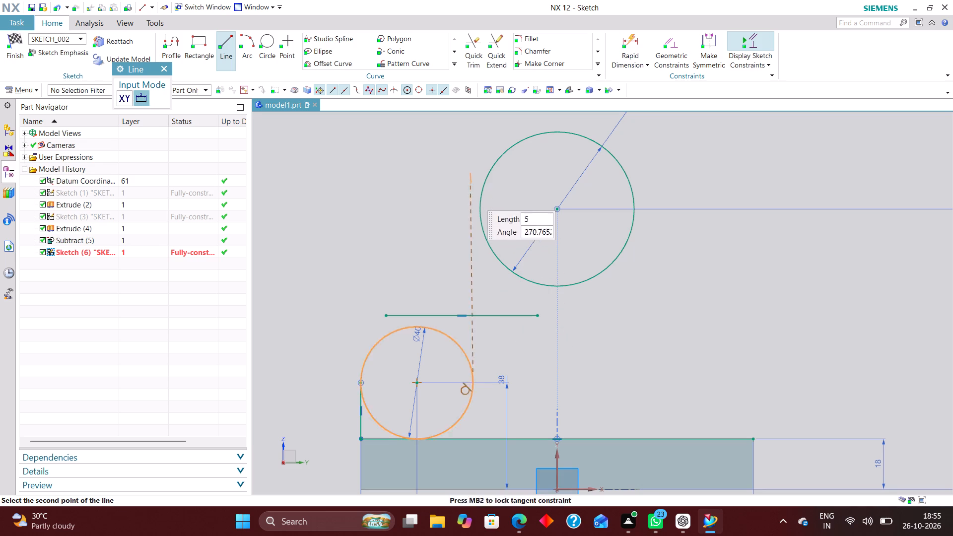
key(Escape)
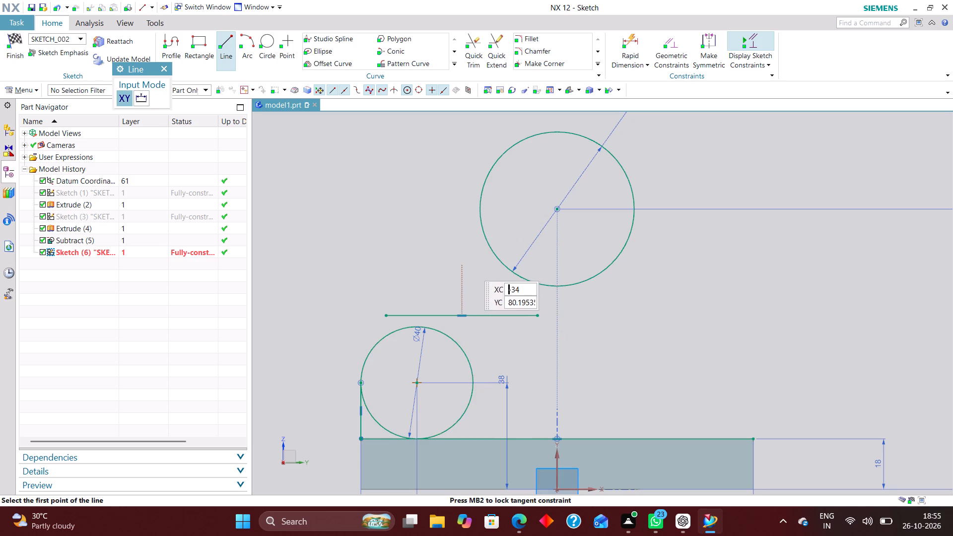
Make the horizontal line tangent to the top of the small circle.
click(673, 43)
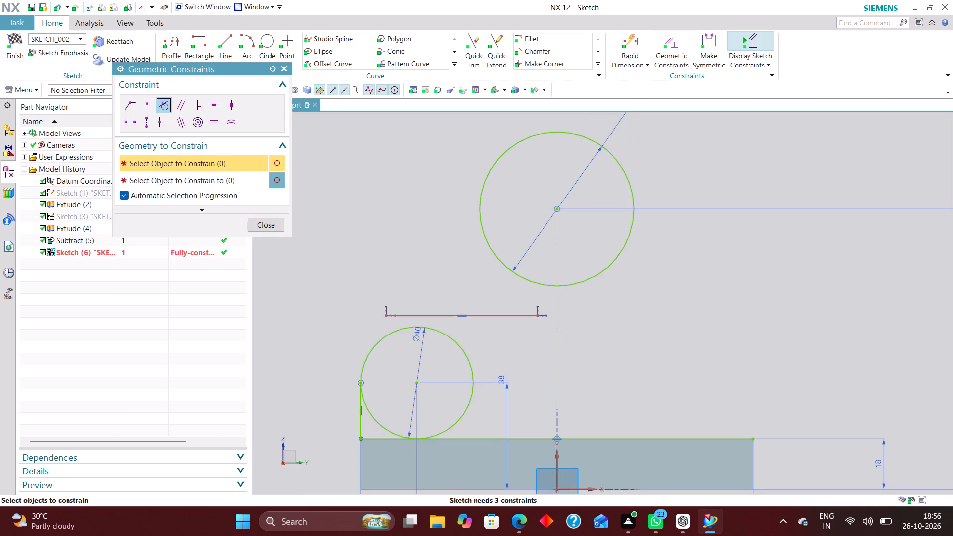
click(404, 326)
click(414, 313)
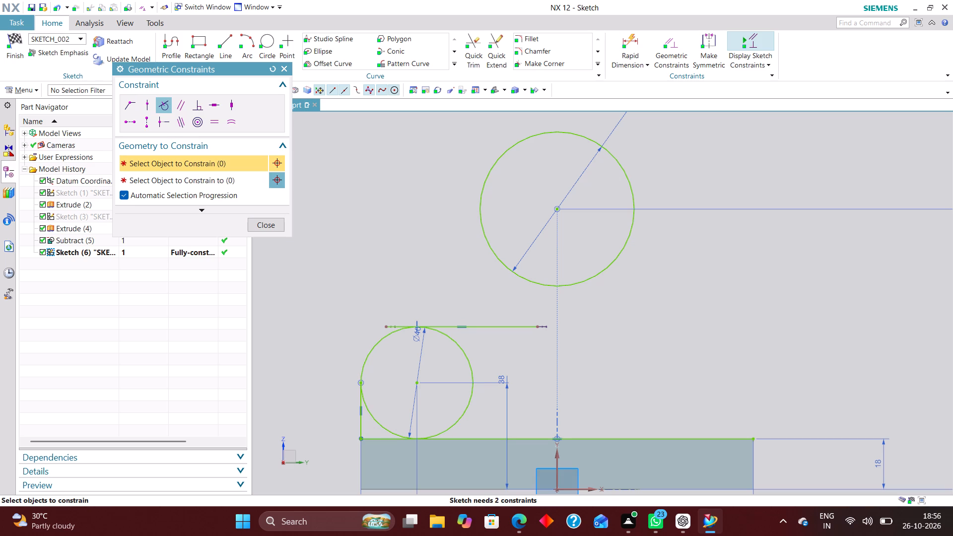
Draw a vertical line just left of the large circle, from slightly above its centre height down past the horizontal line.
click(229, 40)
scroll(473, 195, up, 2)
click(476, 192)
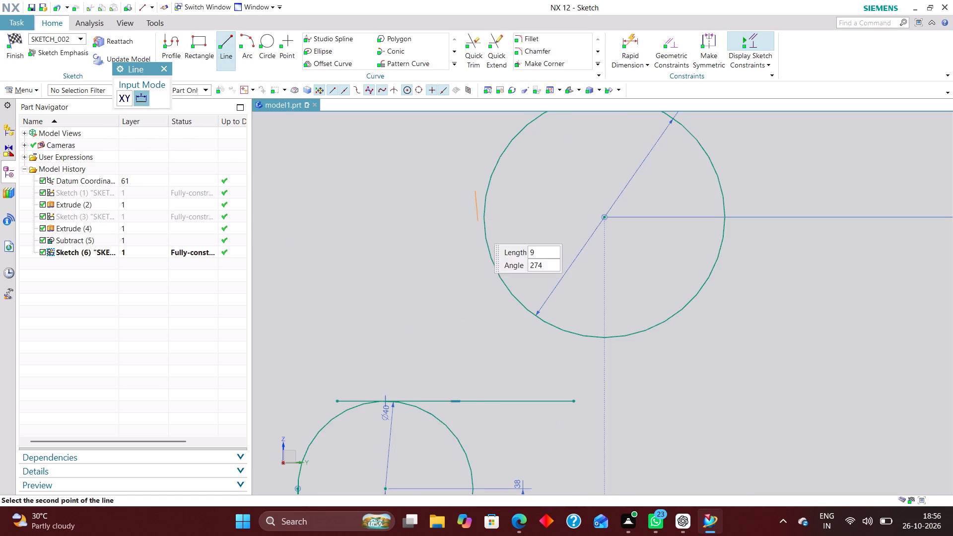
click(473, 426)
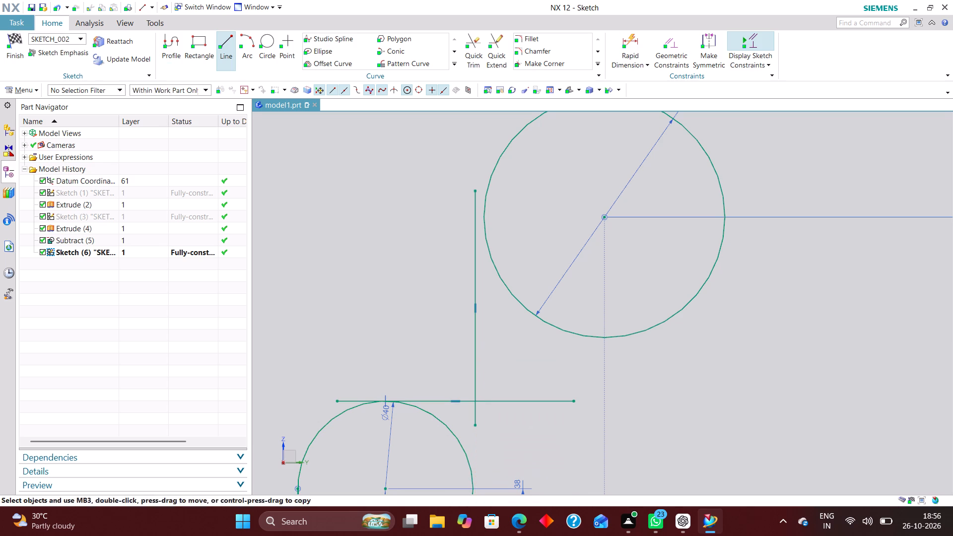
scroll(464, 278, down, 5)
key(Escape)
scroll(465, 279, up, 3)
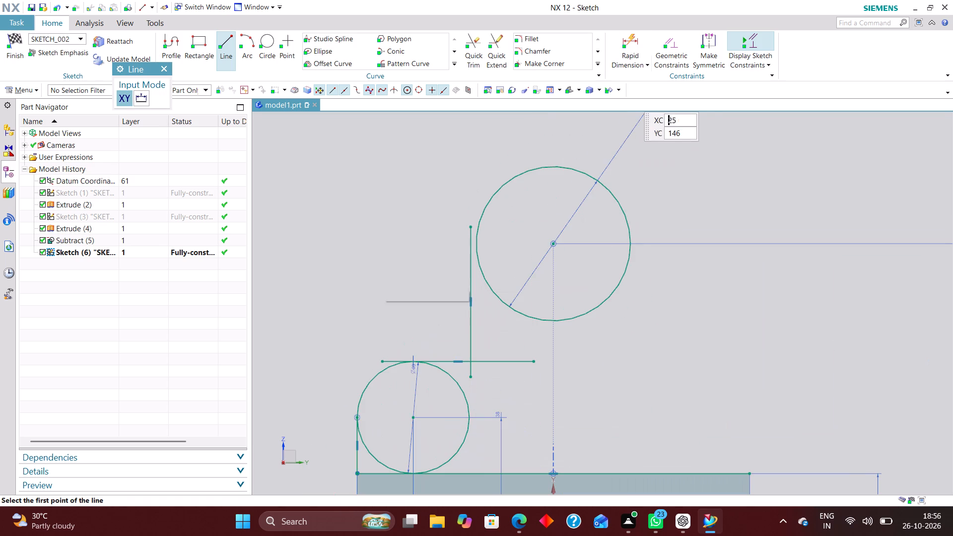
Make the vertical line tangent to the left side of the large circle.
click(679, 47)
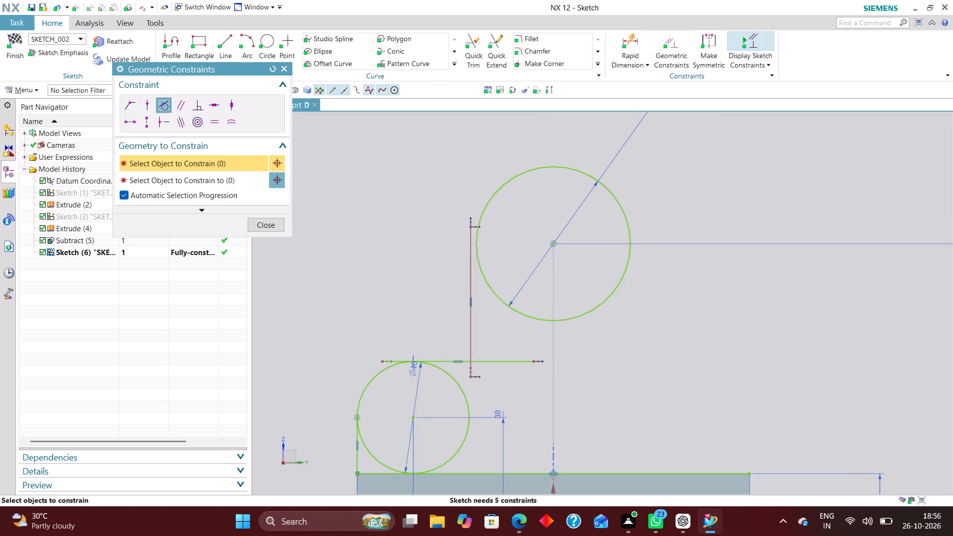
click(494, 285)
click(470, 286)
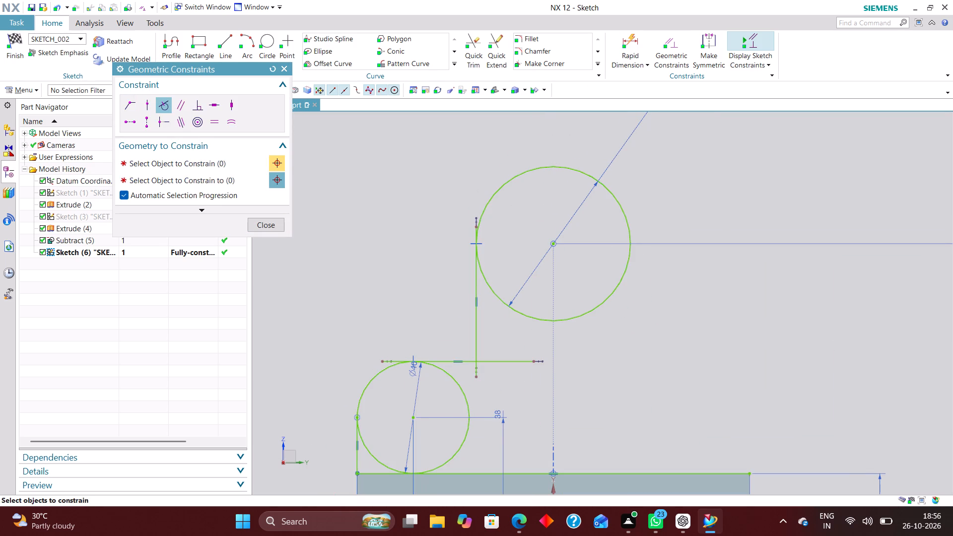
Trim off the vertical line above its large-circle contact point and the horizontal line left of its small-circle contact point.
click(477, 40)
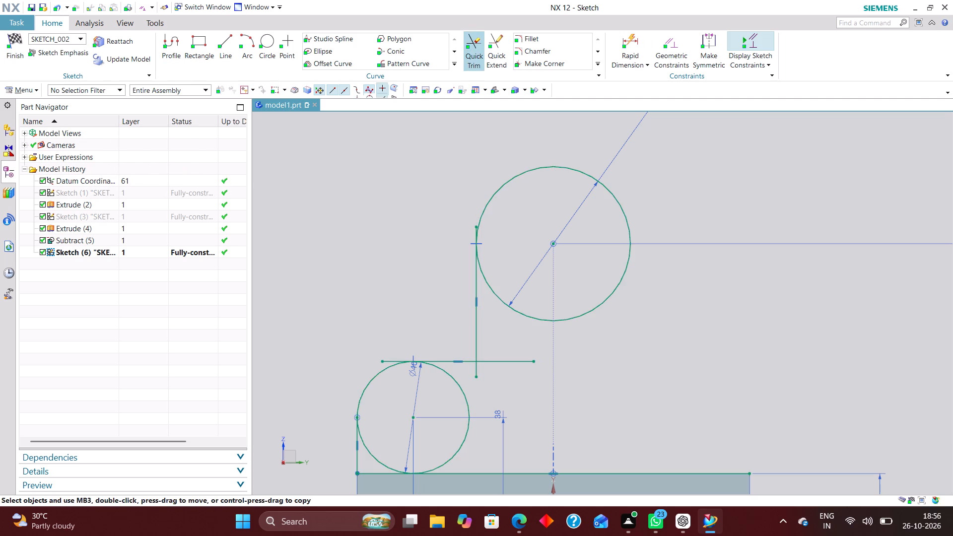
scroll(469, 227, up, 5)
click(489, 227)
scroll(484, 206, down, 5)
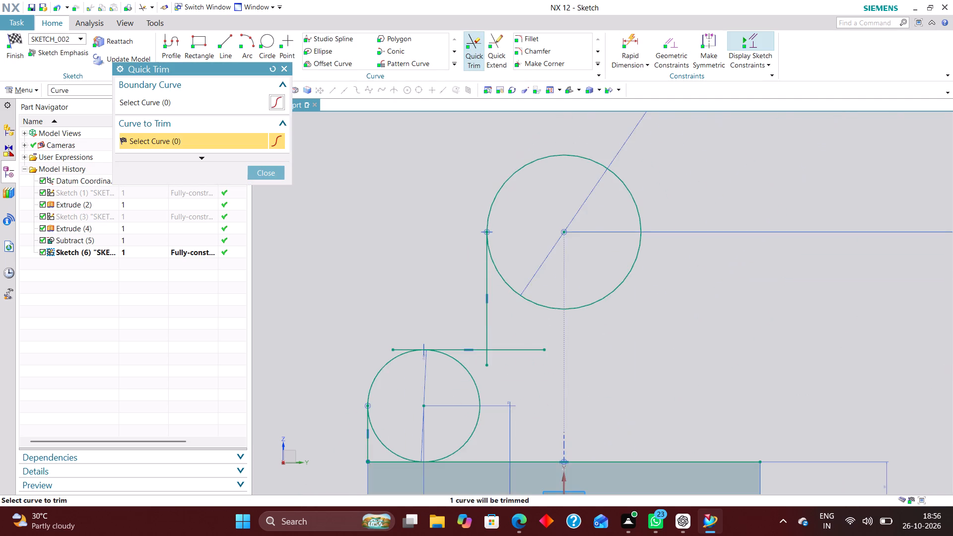
scroll(415, 339, up, 5)
click(366, 371)
scroll(429, 291, down, 3)
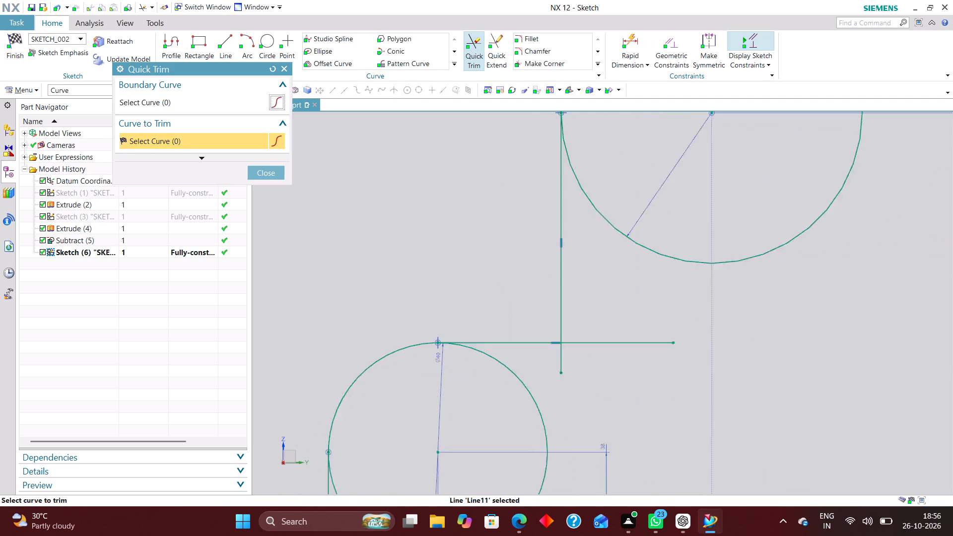
click(273, 175)
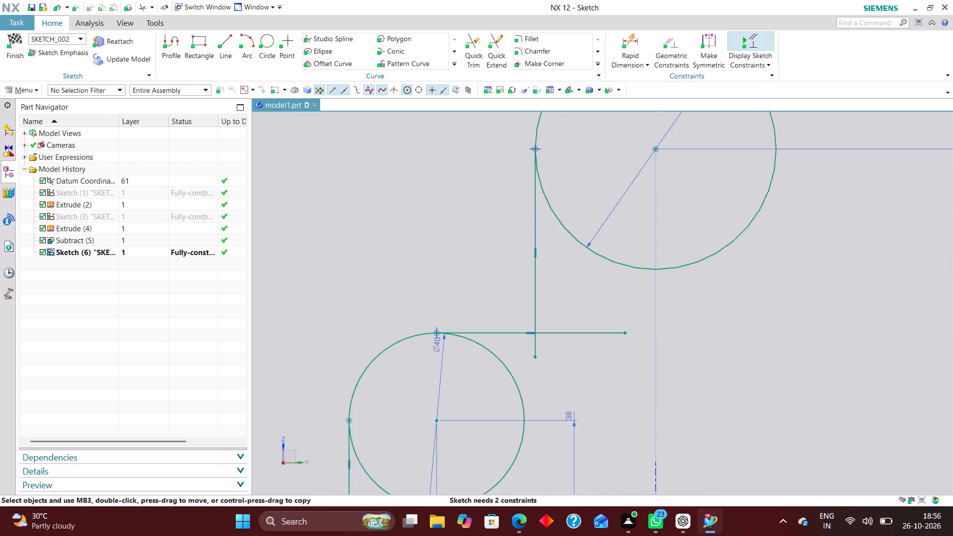
Trim the horizontal line beyond the vertical line and the vertical line below the horizontal line to form a corner.
scroll(508, 299, down, 2)
scroll(471, 341, up, 5)
scroll(565, 293, down, 2)
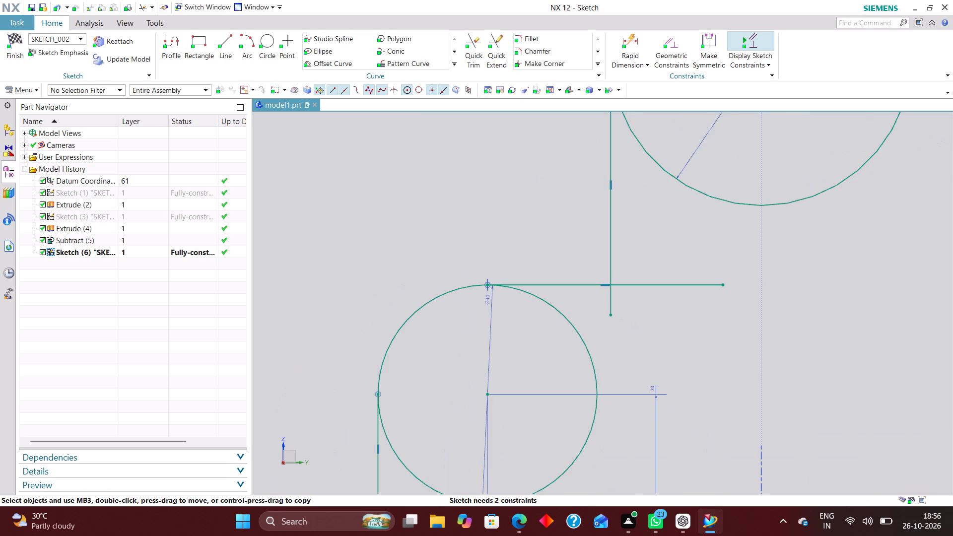
scroll(593, 350, down, 2)
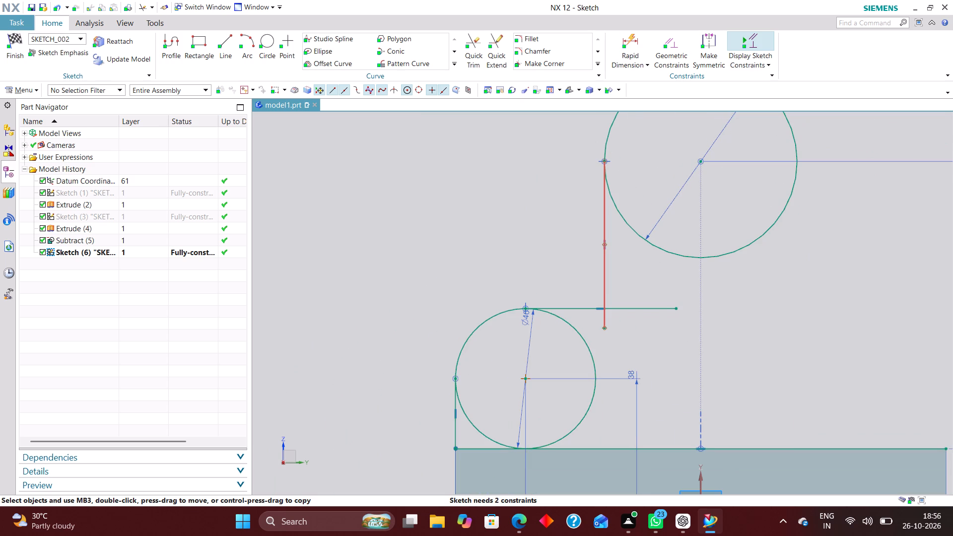
scroll(607, 333, up, 4)
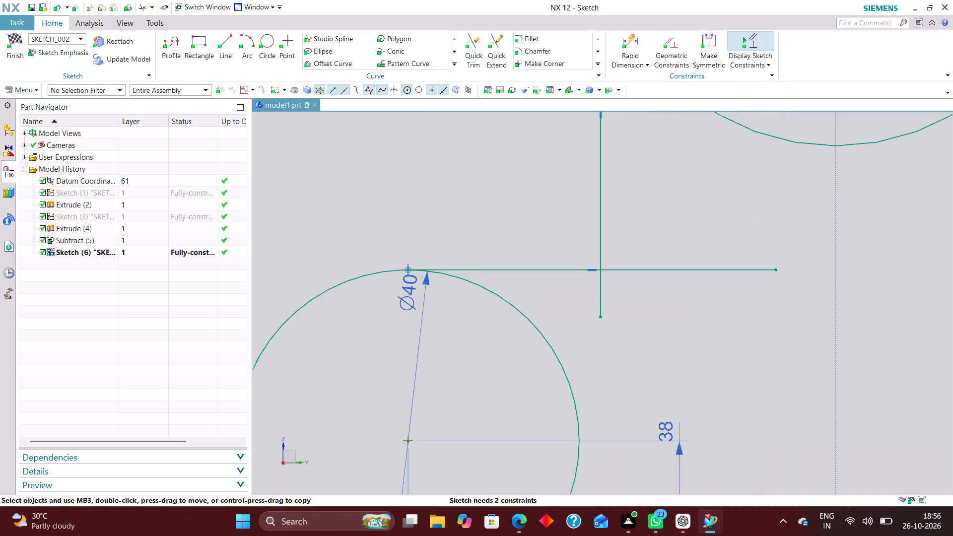
scroll(612, 322, down, 3)
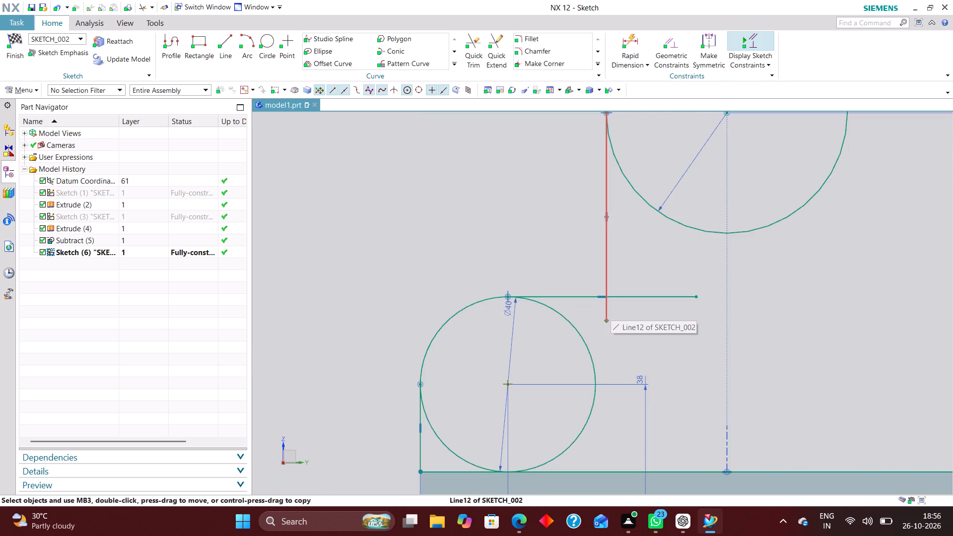
scroll(615, 295, up, 4)
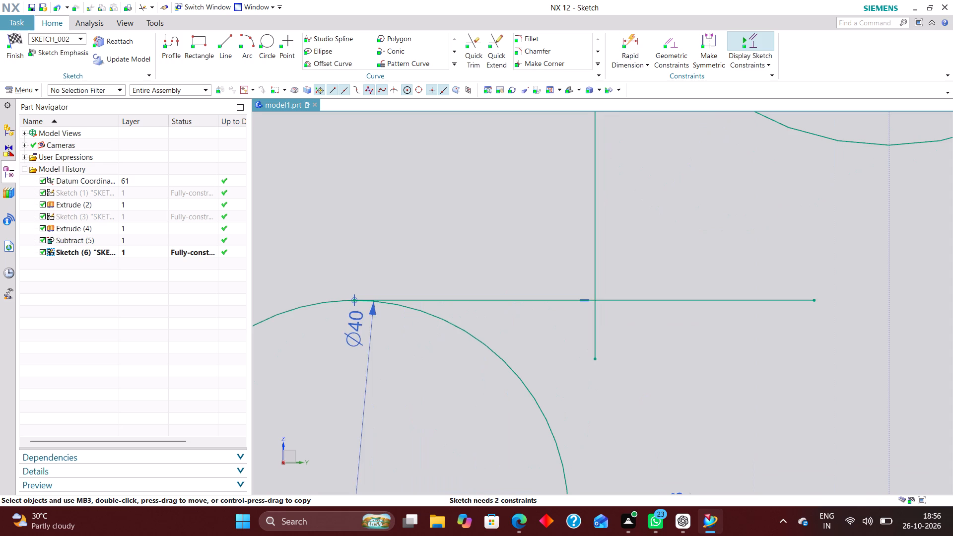
scroll(705, 316, down, 4)
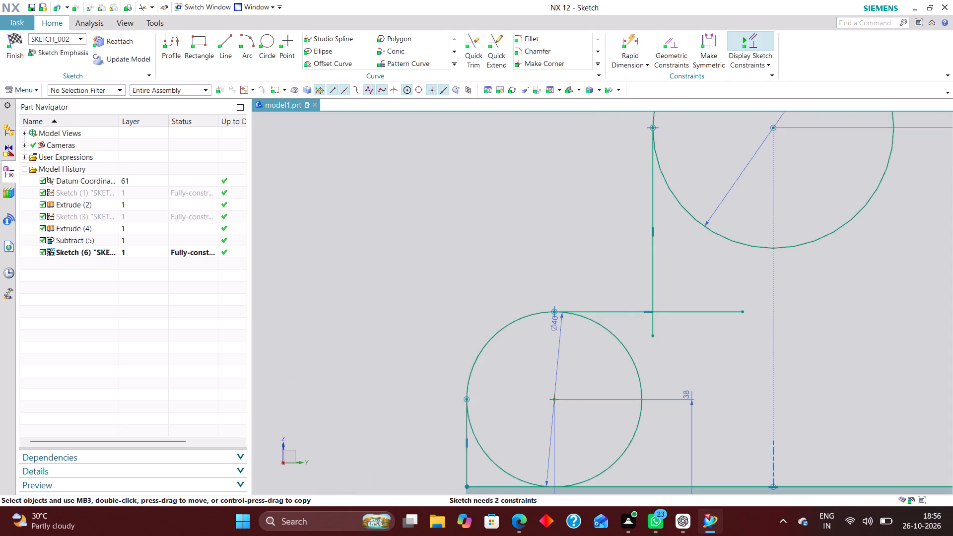
scroll(662, 345, down, 2)
scroll(686, 331, up, 3)
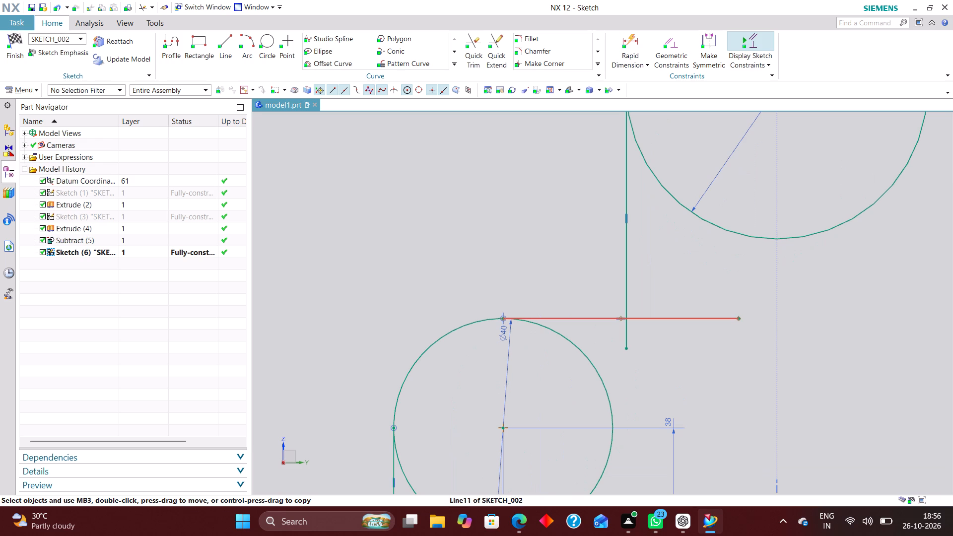
click(472, 43)
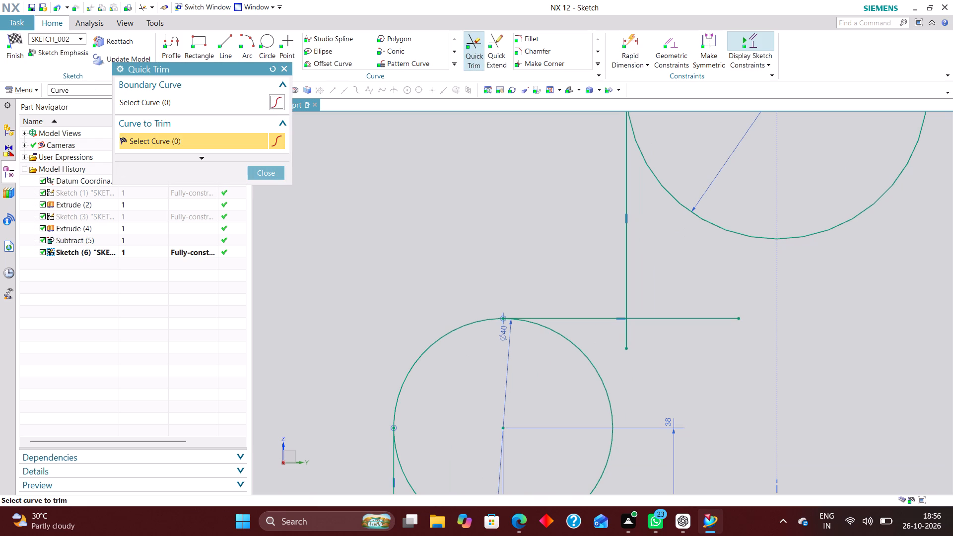
drag(715, 319, 709, 317)
click(625, 339)
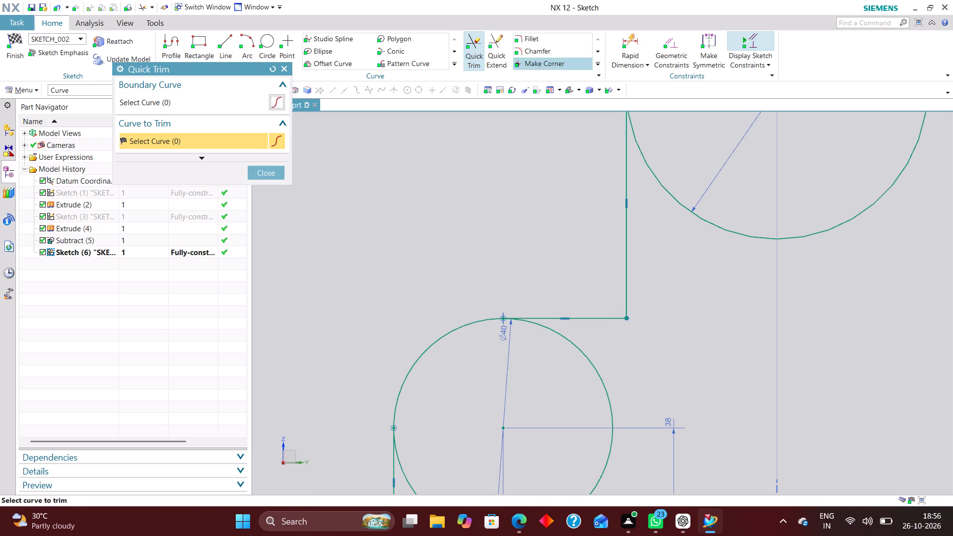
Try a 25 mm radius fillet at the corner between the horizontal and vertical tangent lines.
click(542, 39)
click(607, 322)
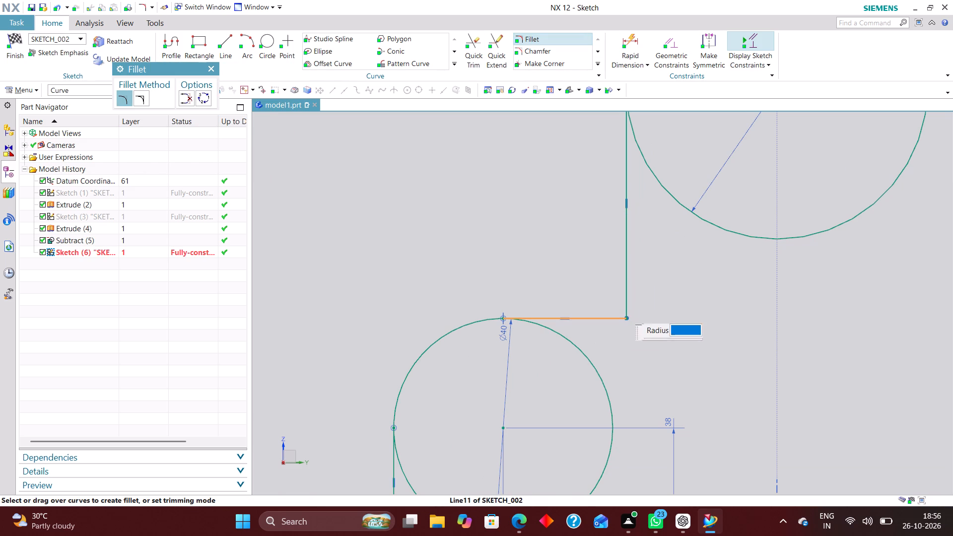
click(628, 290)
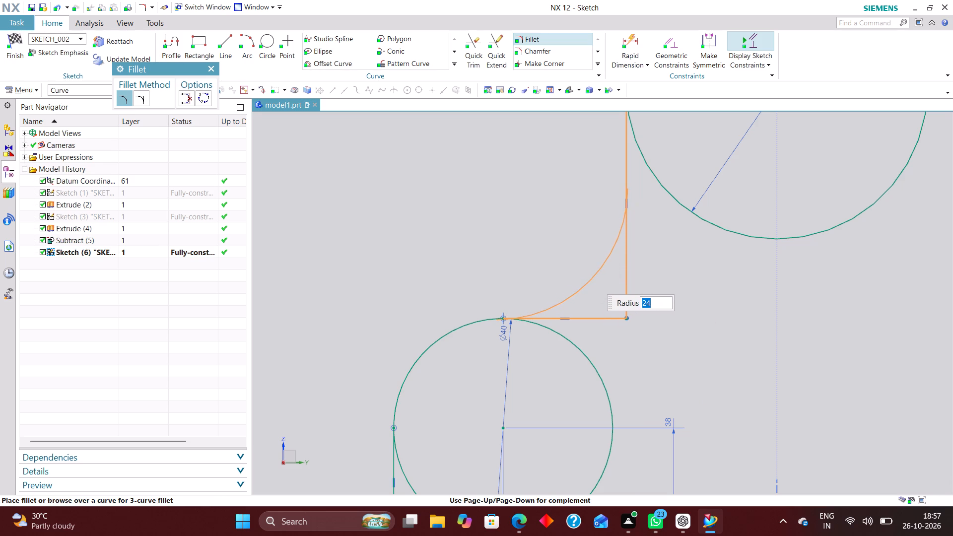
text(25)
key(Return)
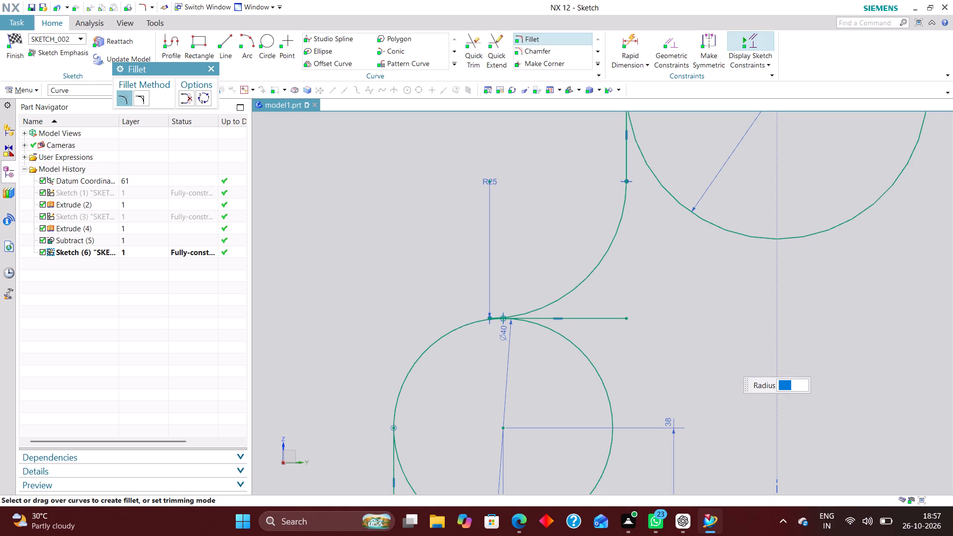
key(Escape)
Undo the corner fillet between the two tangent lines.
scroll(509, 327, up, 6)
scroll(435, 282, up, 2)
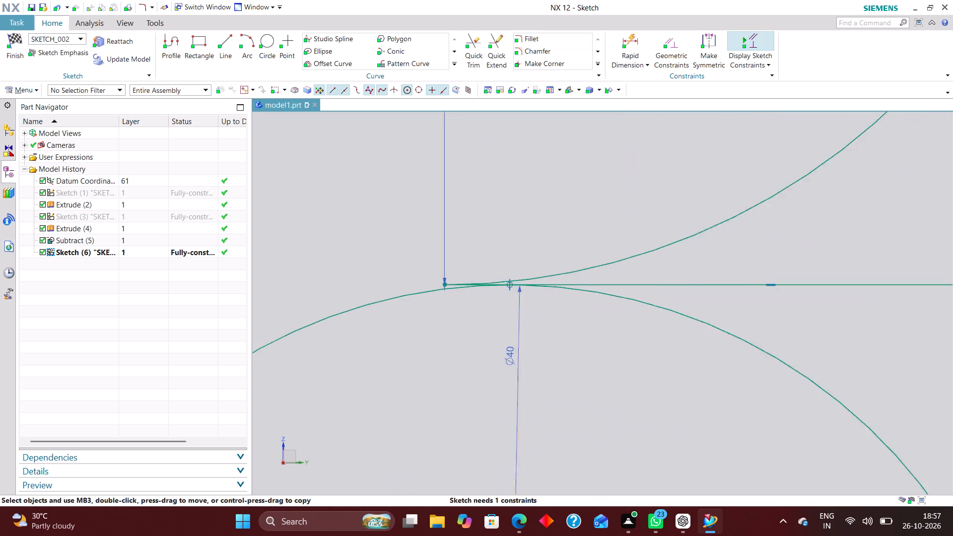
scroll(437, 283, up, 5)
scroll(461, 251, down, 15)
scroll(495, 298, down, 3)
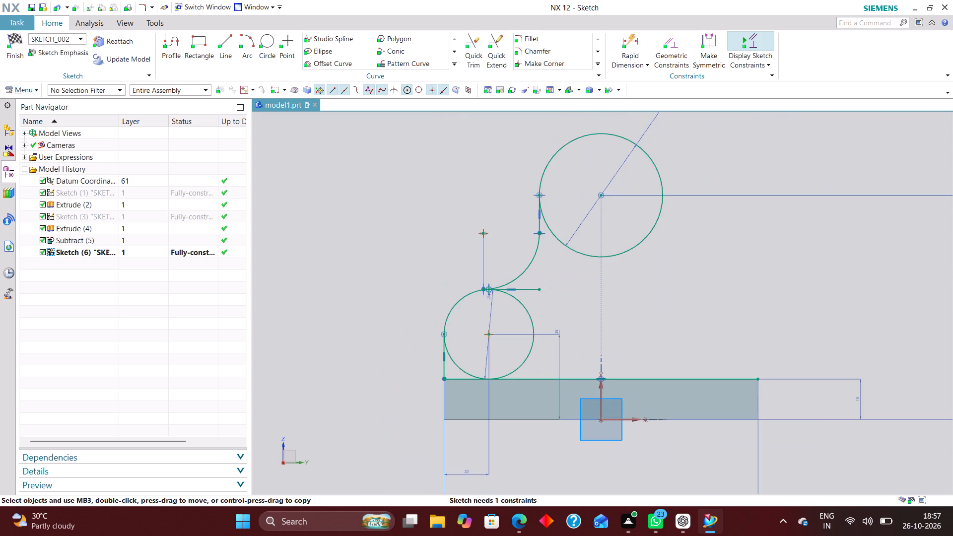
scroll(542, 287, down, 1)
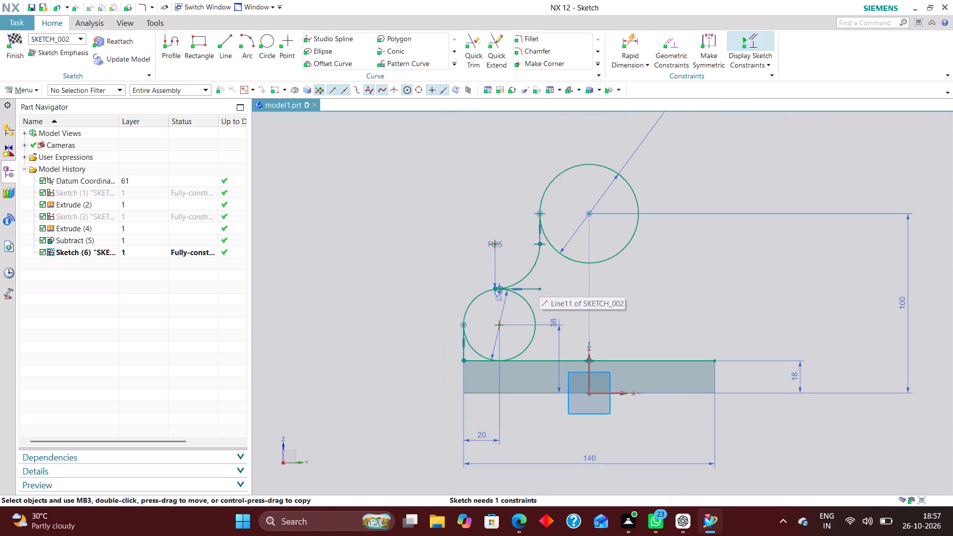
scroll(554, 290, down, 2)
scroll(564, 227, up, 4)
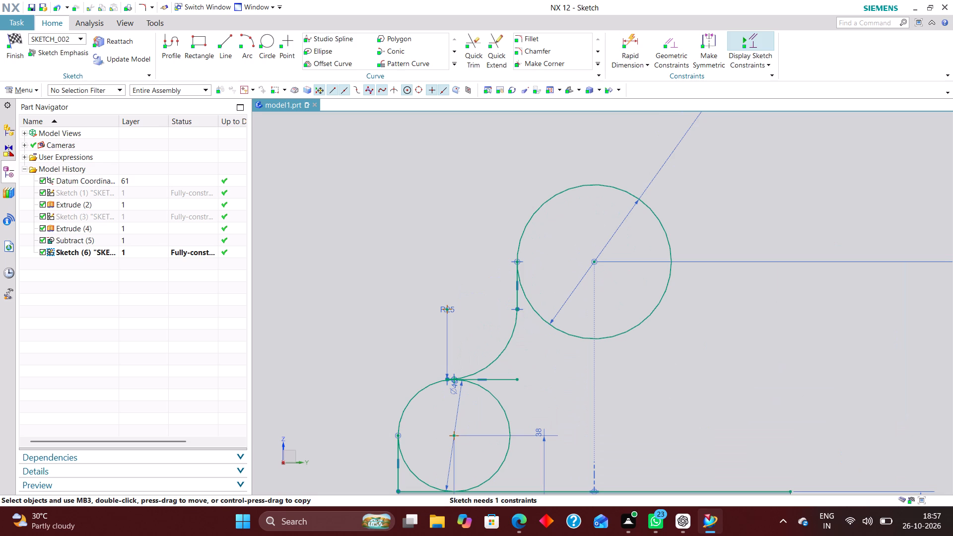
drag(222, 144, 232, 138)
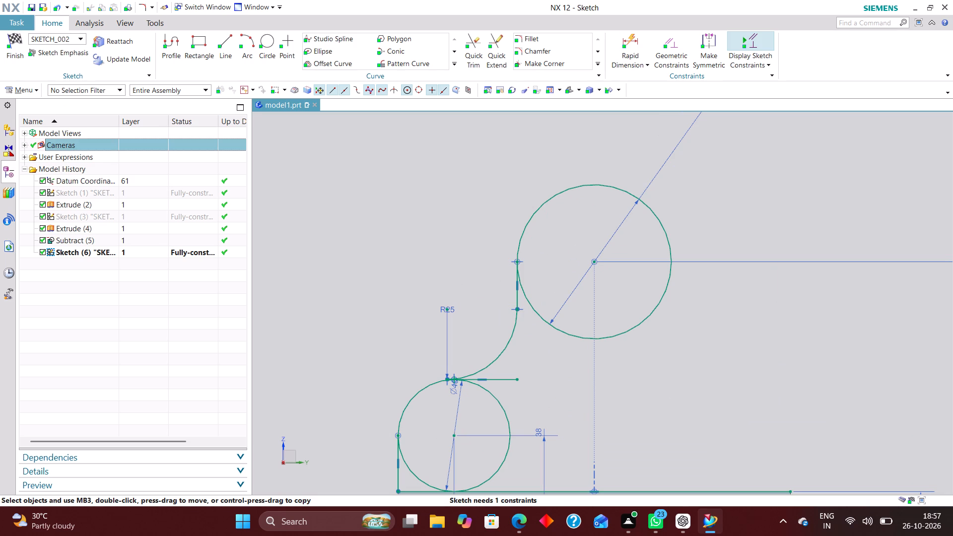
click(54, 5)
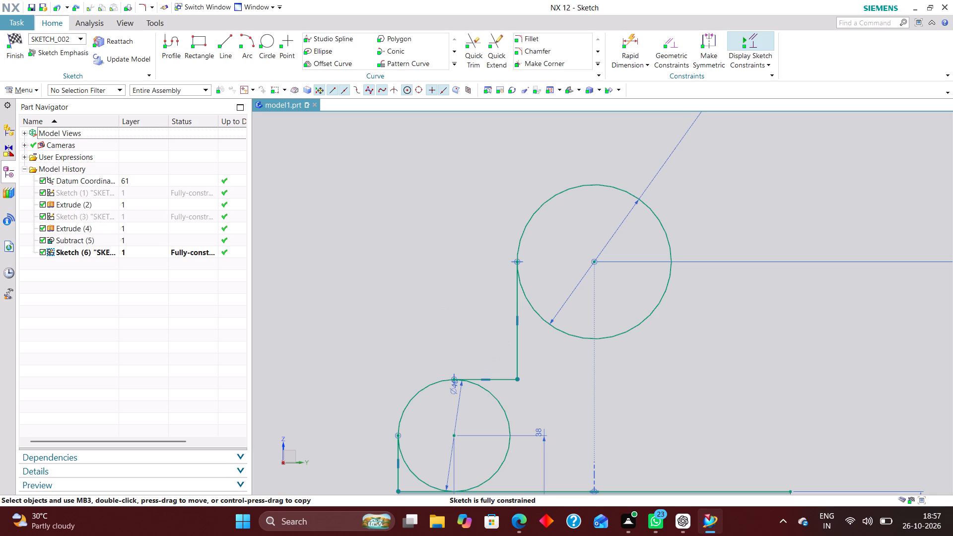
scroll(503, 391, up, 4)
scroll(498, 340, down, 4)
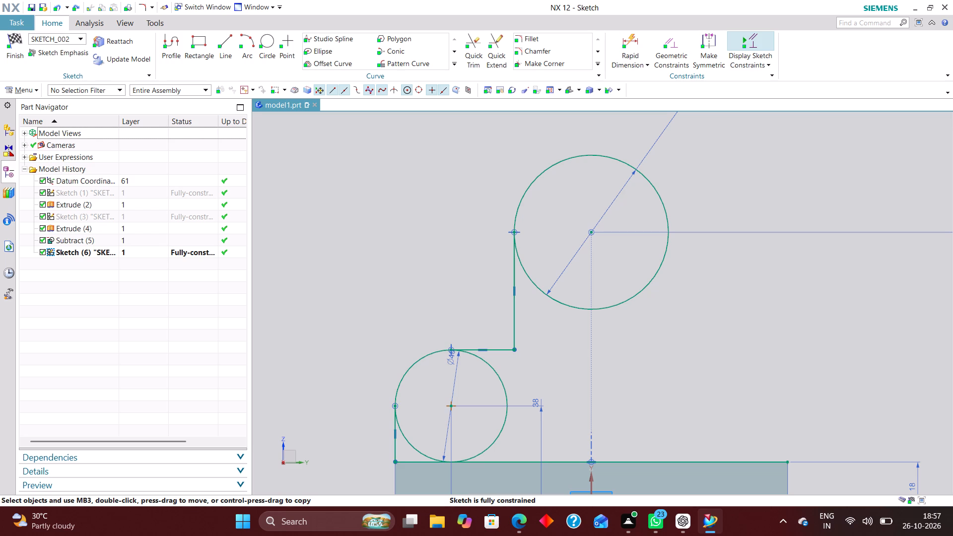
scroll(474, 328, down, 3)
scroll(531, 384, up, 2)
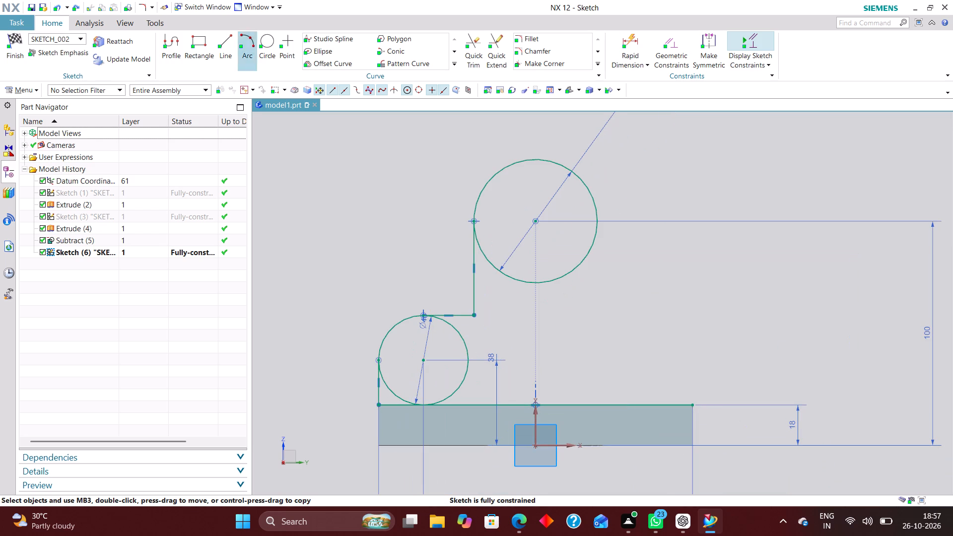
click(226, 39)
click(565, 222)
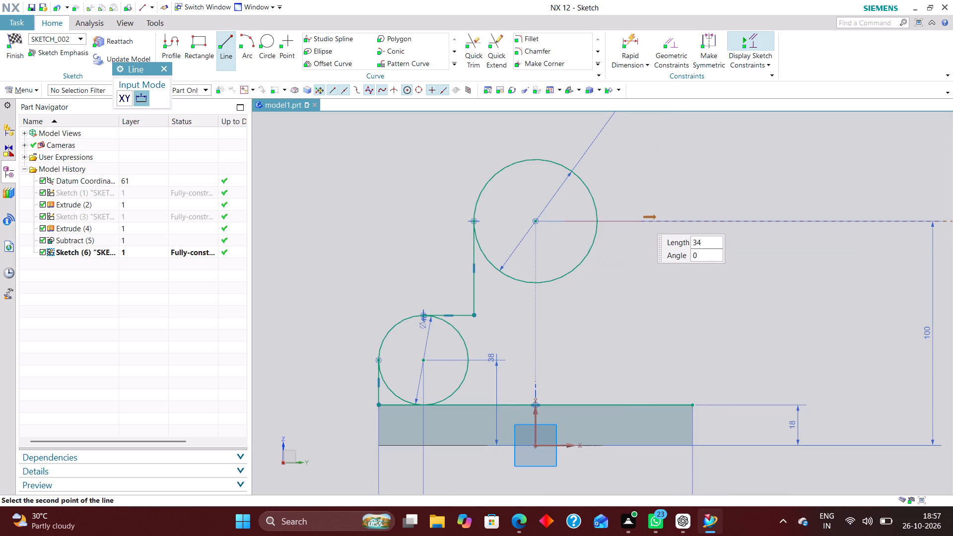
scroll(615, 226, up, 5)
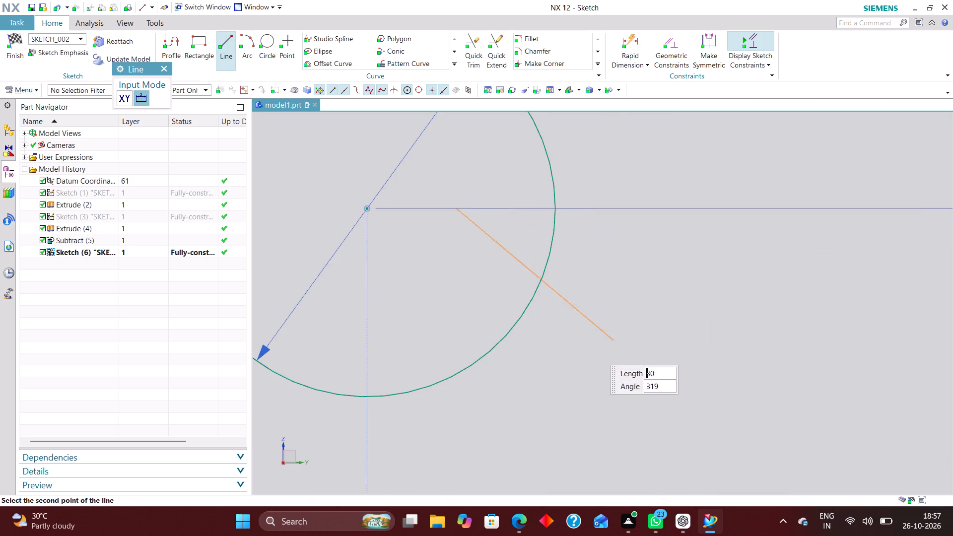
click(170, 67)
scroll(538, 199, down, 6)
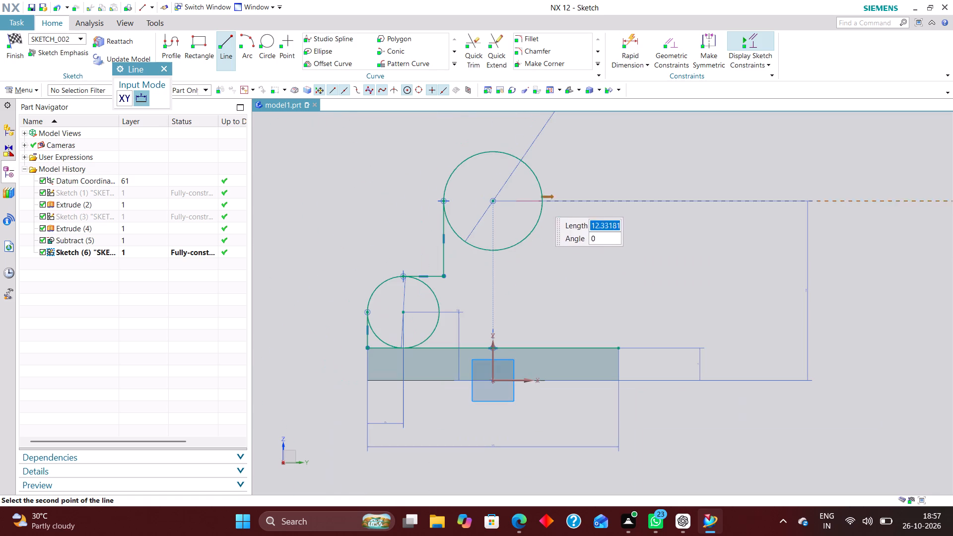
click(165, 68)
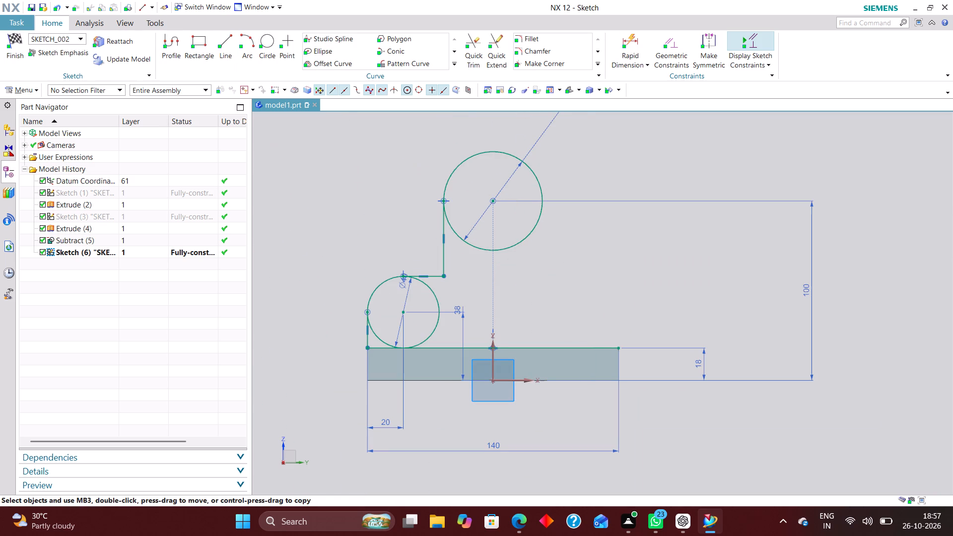
Draw a slanted line about 71.5 mm long from the right end of the base's top edge, aligned tangent to the large circle's right side.
click(229, 40)
click(620, 347)
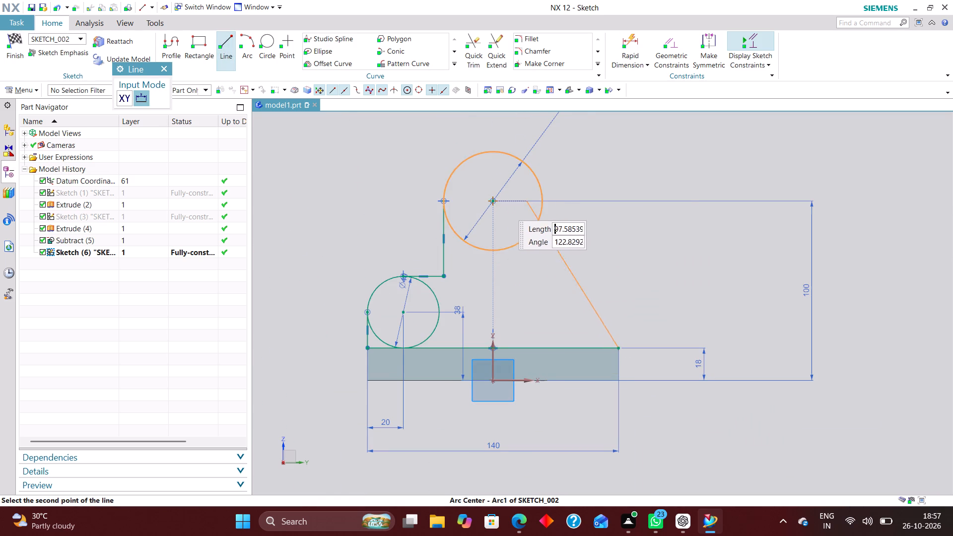
scroll(488, 201, up, 4)
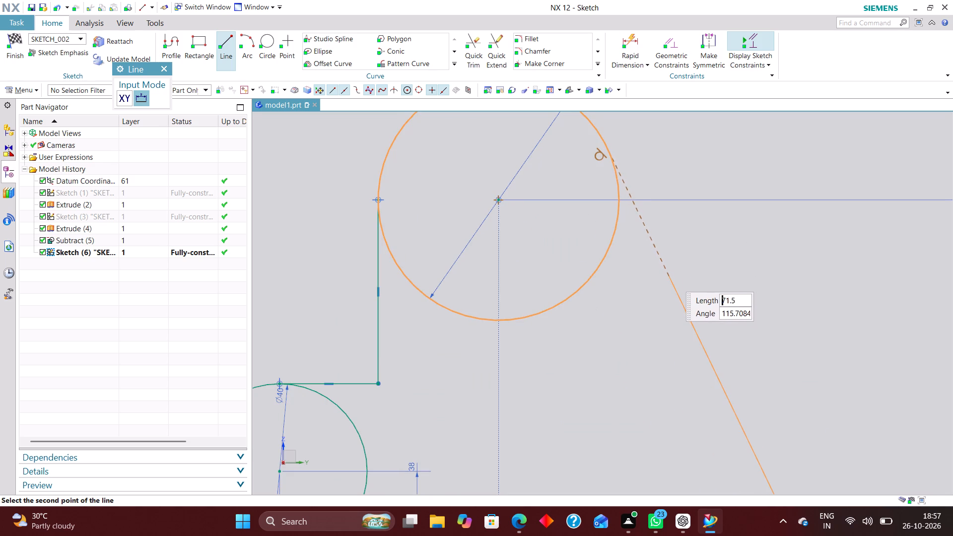
click(670, 275)
scroll(660, 263, down, 3)
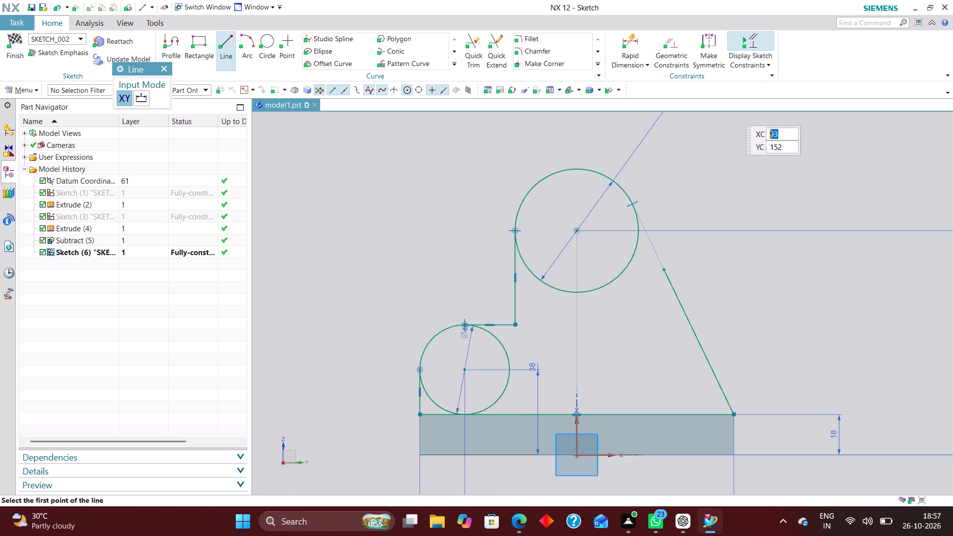
Constrain the slanted line's free upper endpoint to lie on the large circle.
click(668, 42)
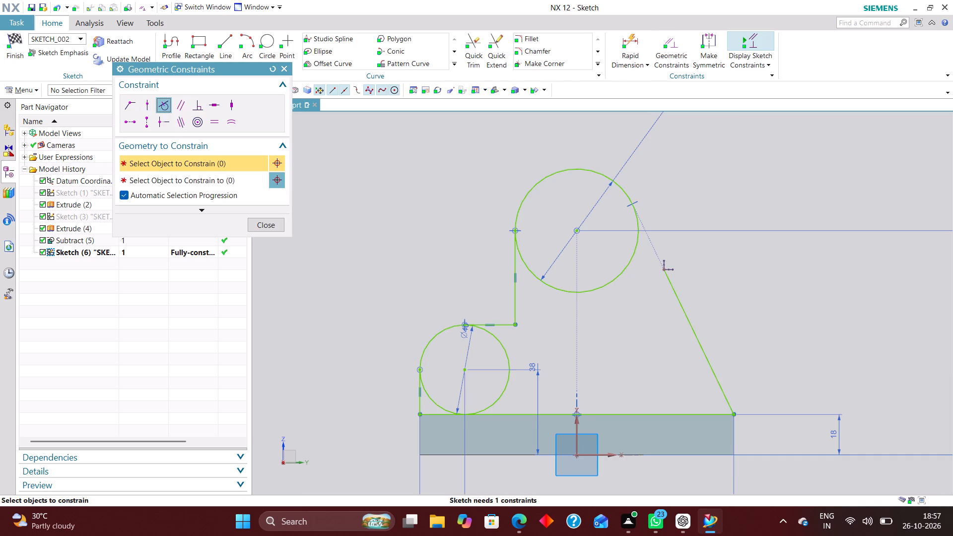
click(151, 103)
click(663, 272)
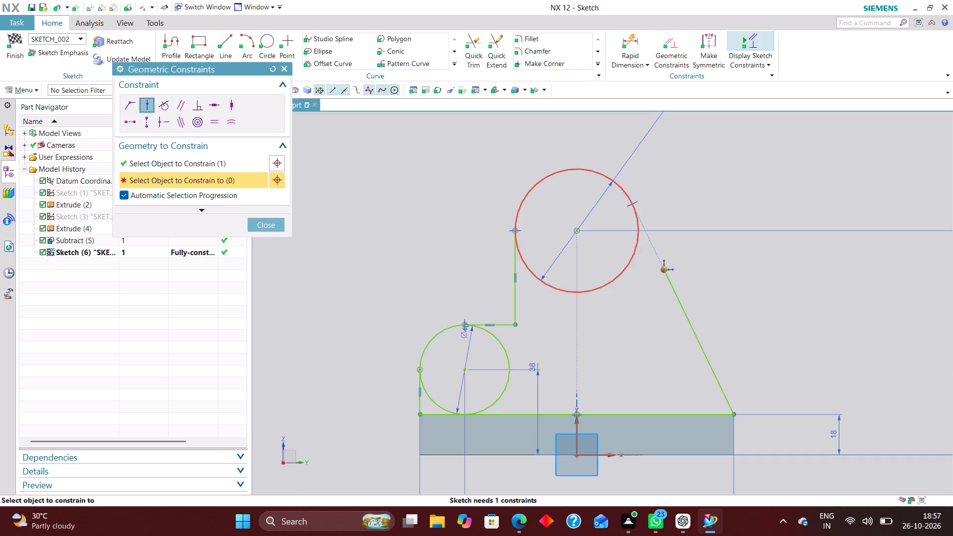
click(628, 265)
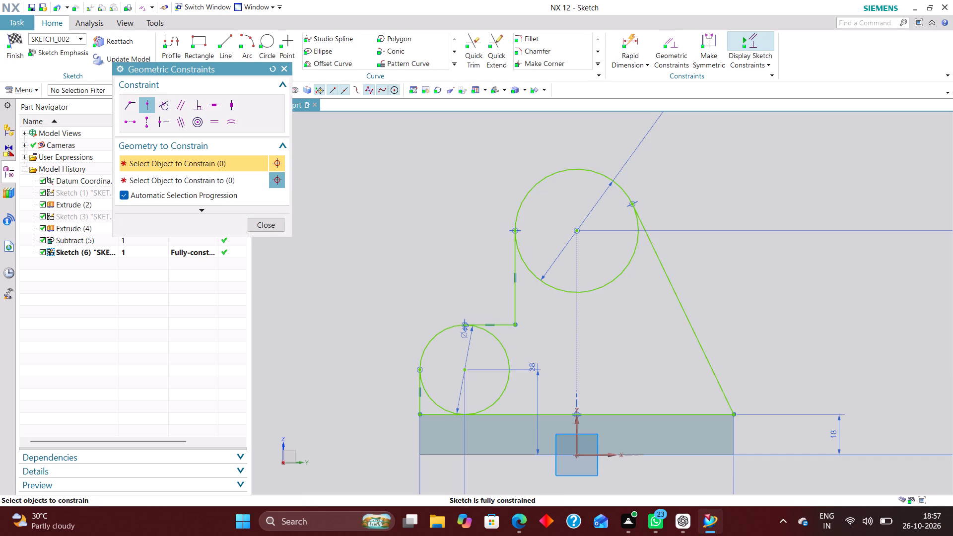
Trim off the large circle's lower arc between its tangent points, and the small circle's right half and lower-left quarter.
click(473, 41)
click(619, 275)
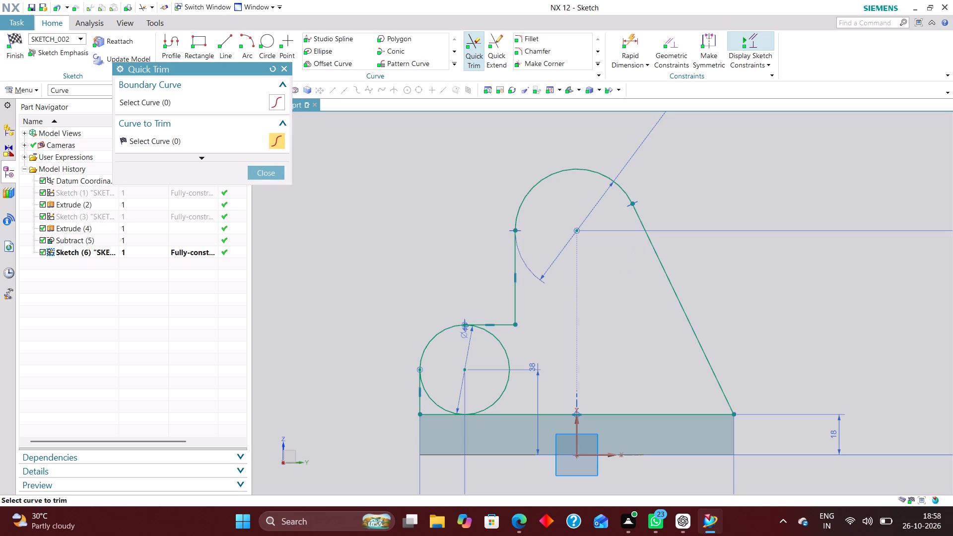
scroll(470, 369, up, 4)
click(558, 321)
scroll(562, 314, down, 6)
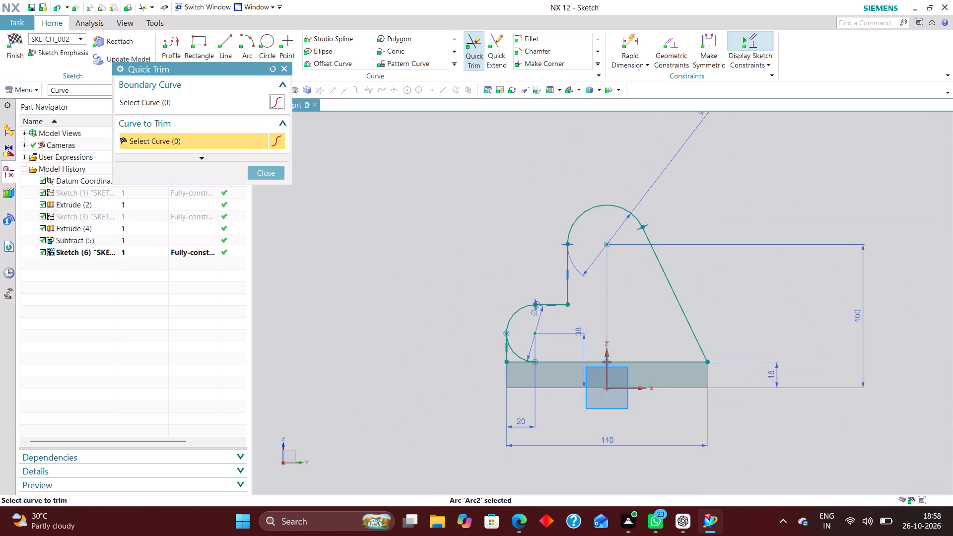
scroll(617, 362, up, 1)
scroll(470, 377, up, 5)
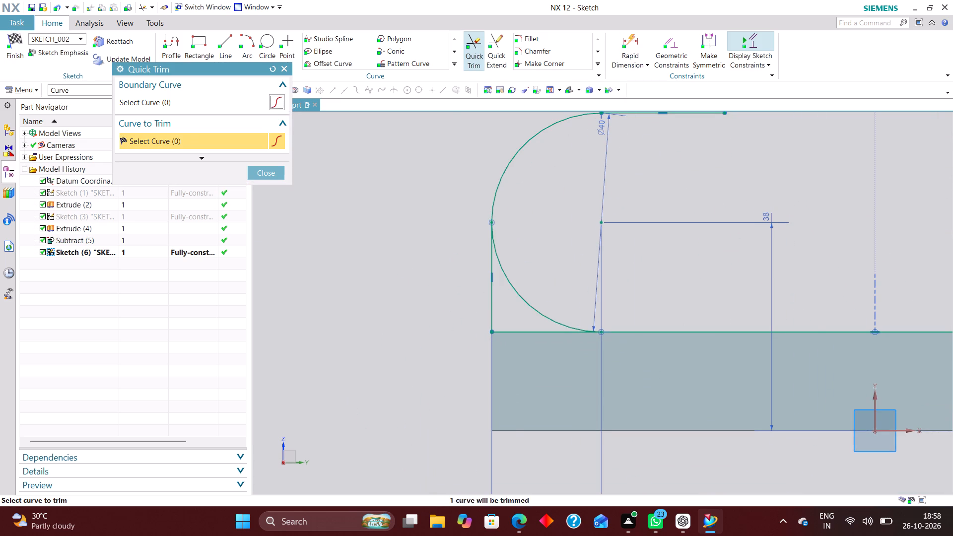
scroll(578, 359, down, 1)
click(544, 318)
scroll(567, 310, down, 3)
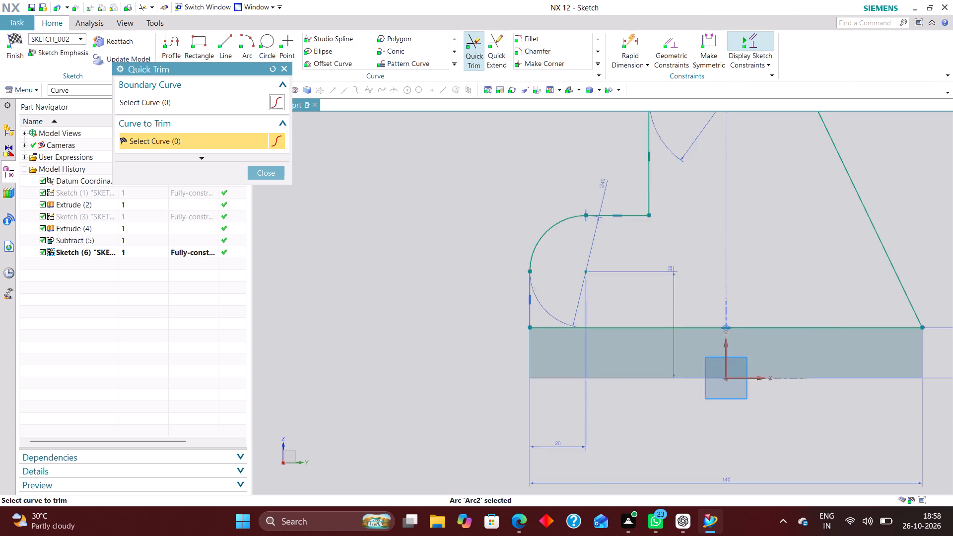
scroll(600, 325, up, 3)
click(272, 173)
scroll(425, 306, down, 5)
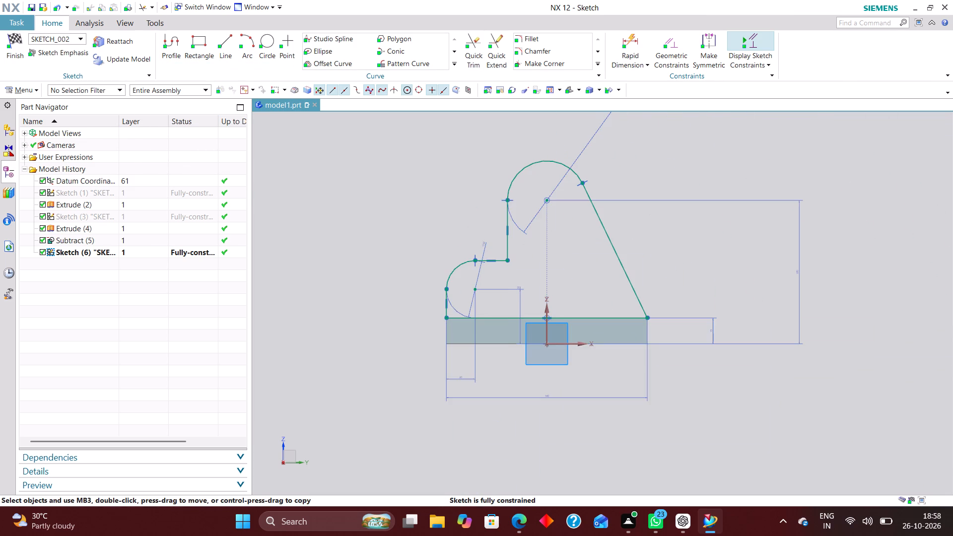
Finish the upright support profile sketch and return to modeling.
click(17, 40)
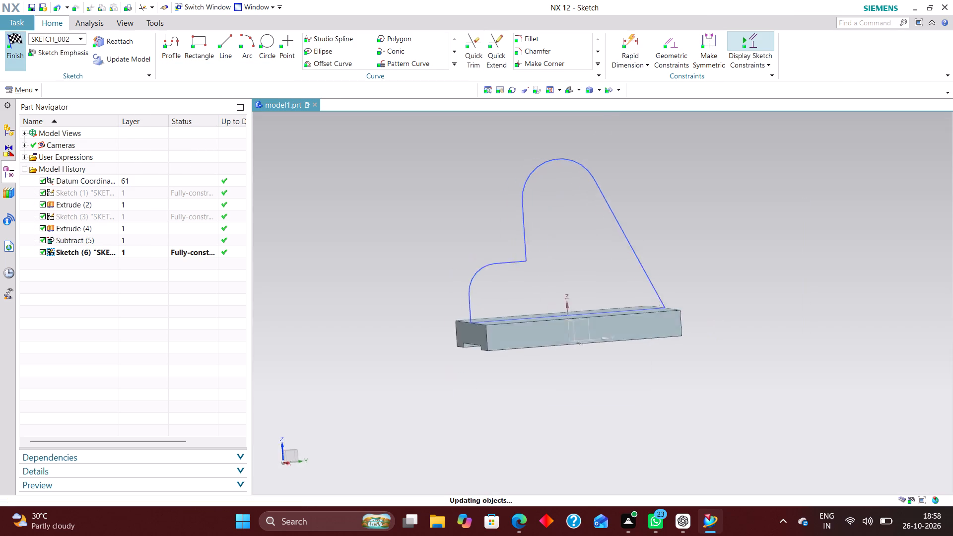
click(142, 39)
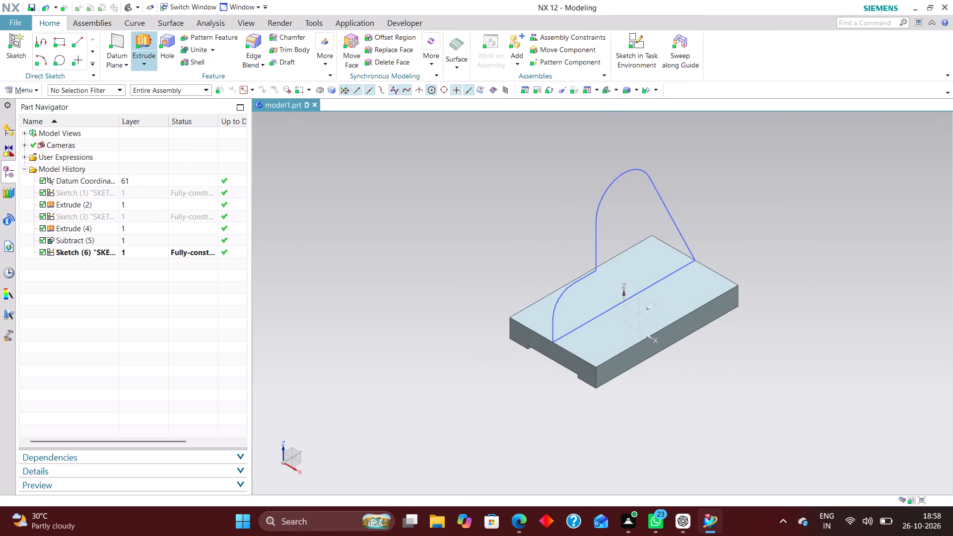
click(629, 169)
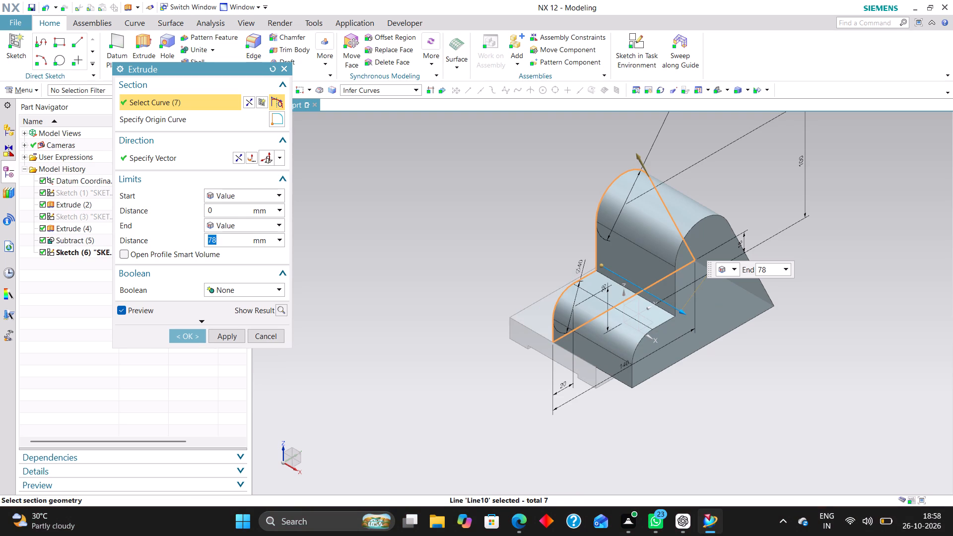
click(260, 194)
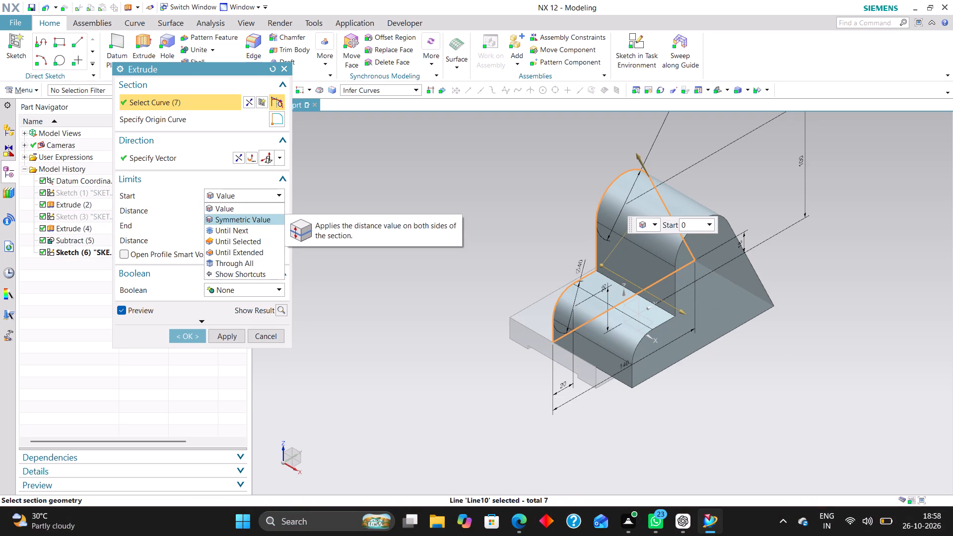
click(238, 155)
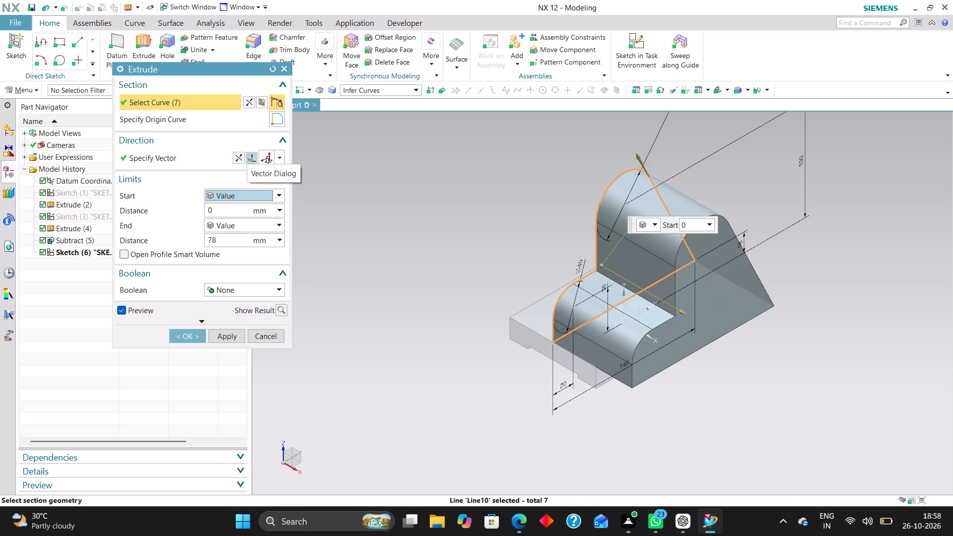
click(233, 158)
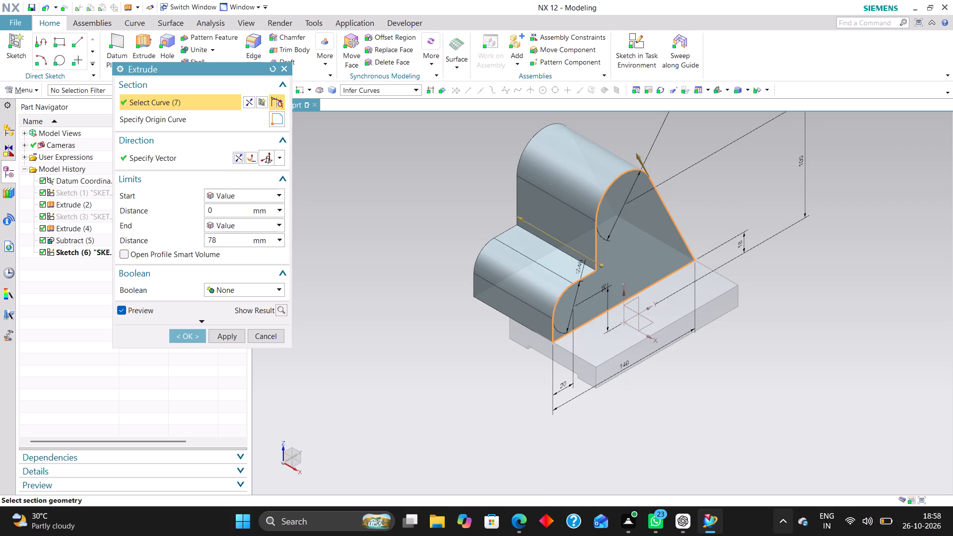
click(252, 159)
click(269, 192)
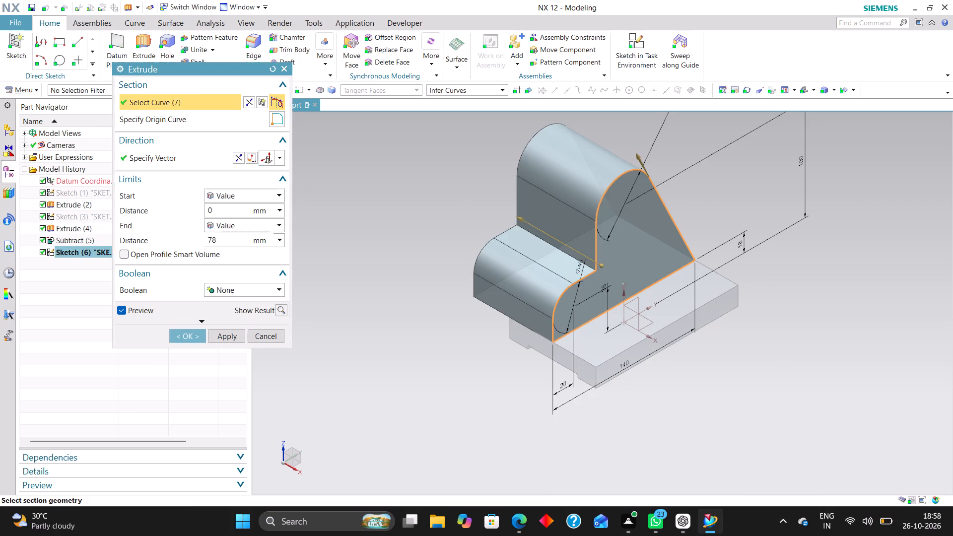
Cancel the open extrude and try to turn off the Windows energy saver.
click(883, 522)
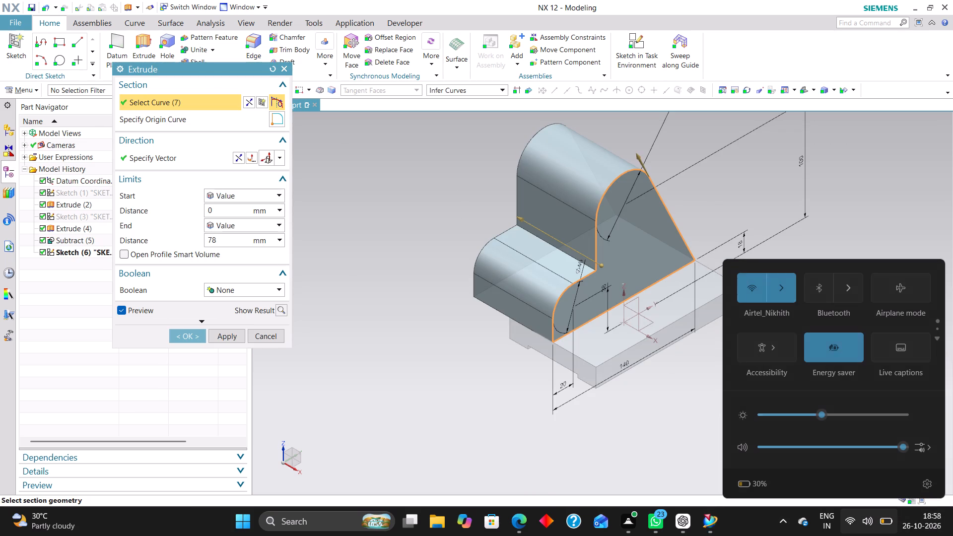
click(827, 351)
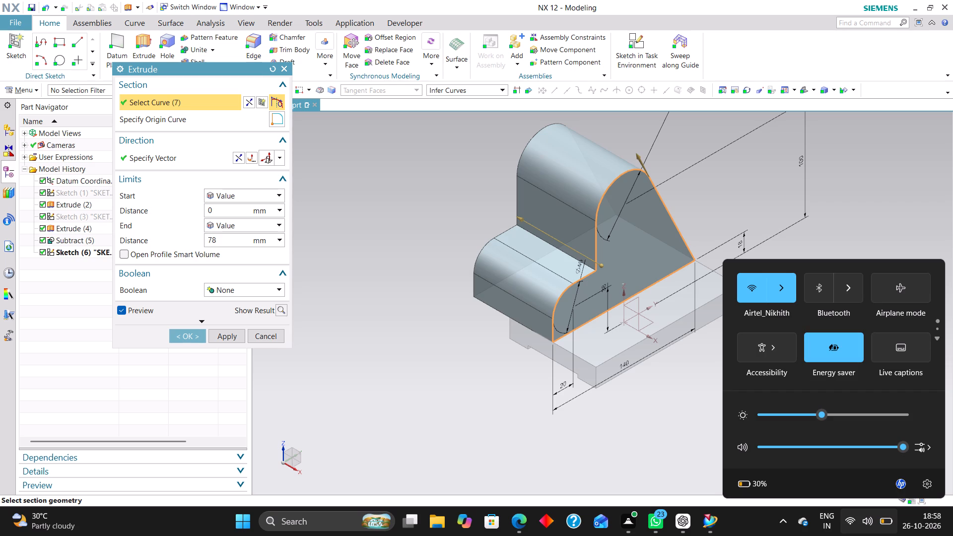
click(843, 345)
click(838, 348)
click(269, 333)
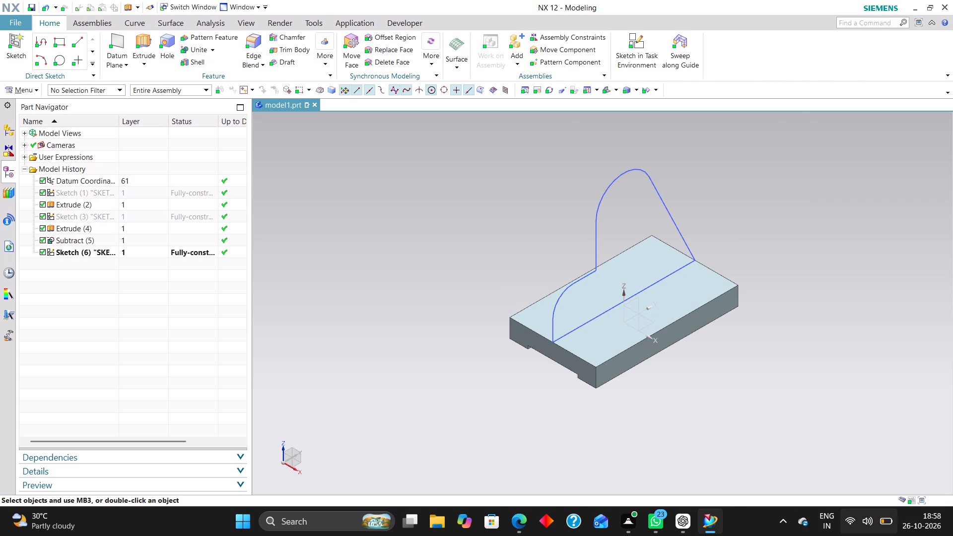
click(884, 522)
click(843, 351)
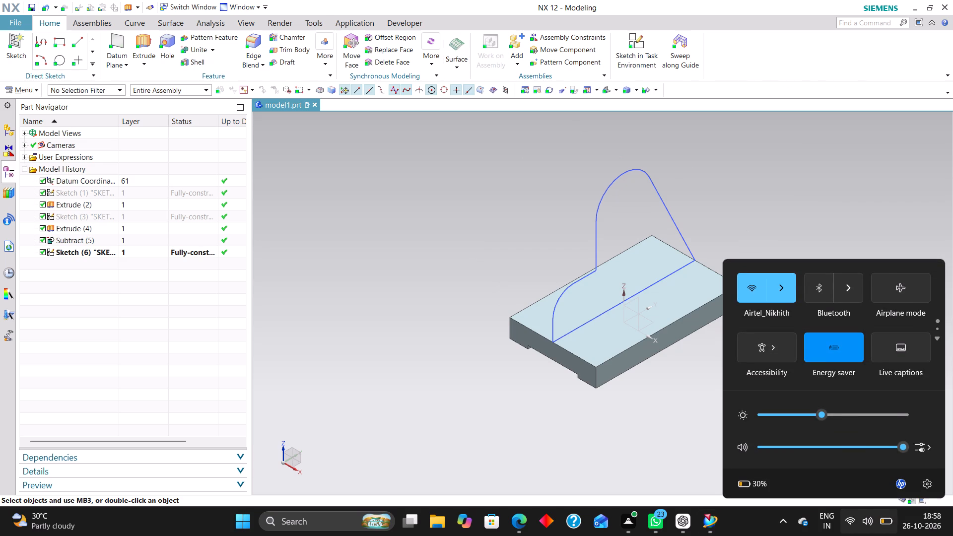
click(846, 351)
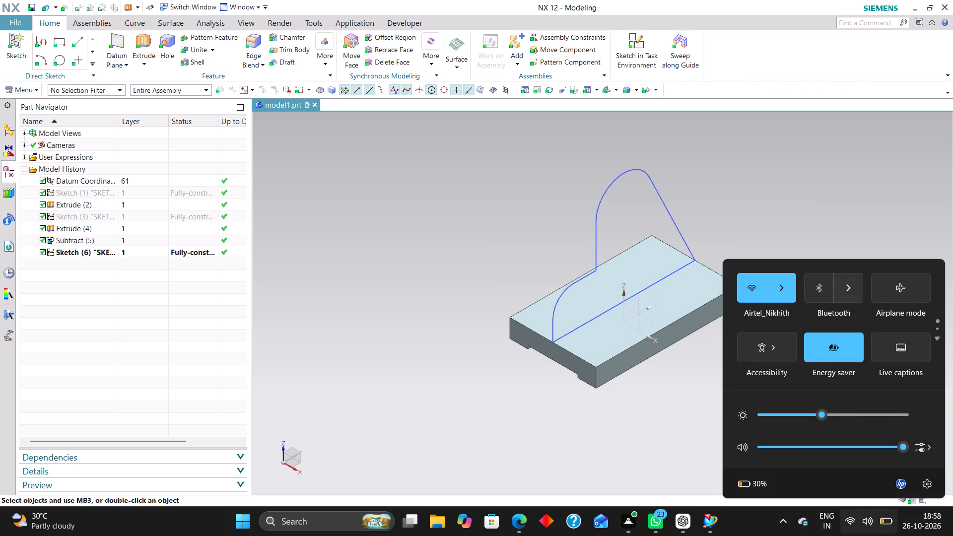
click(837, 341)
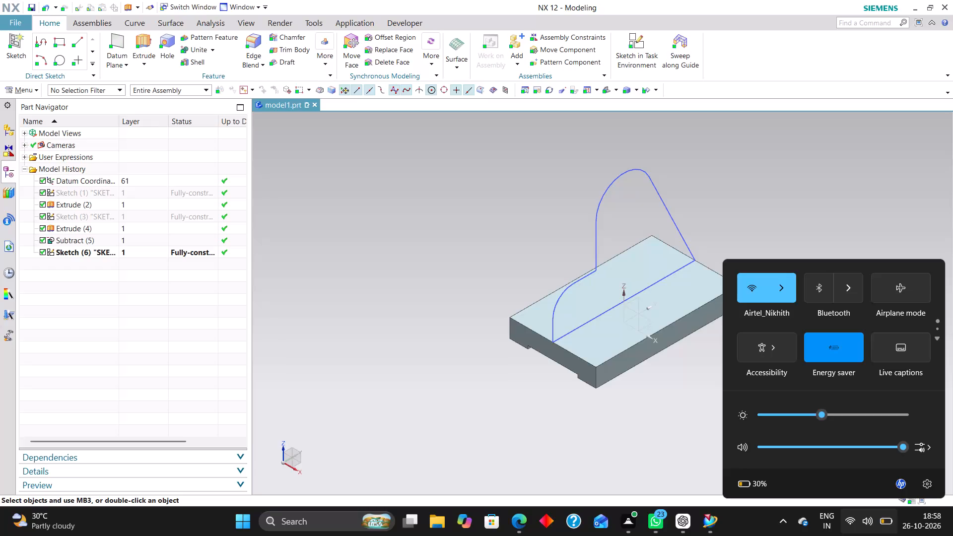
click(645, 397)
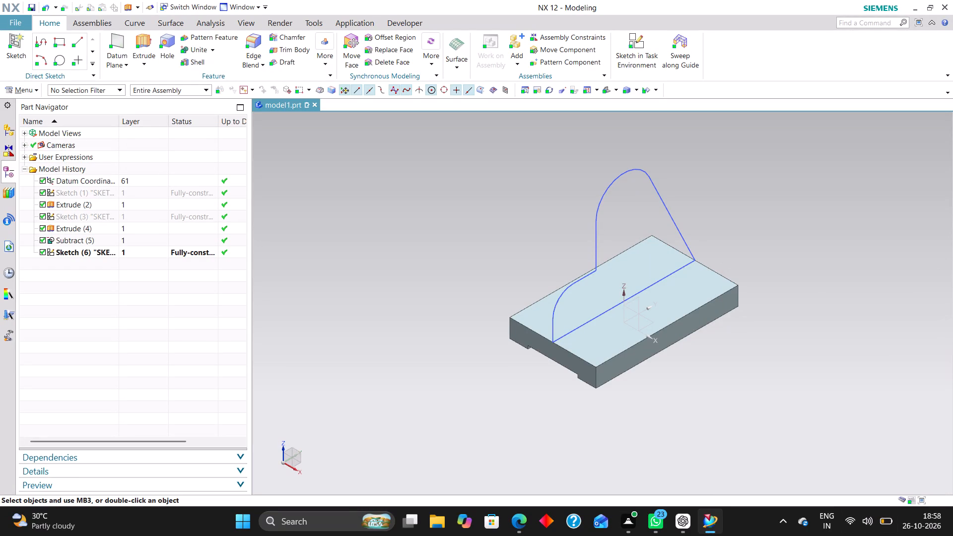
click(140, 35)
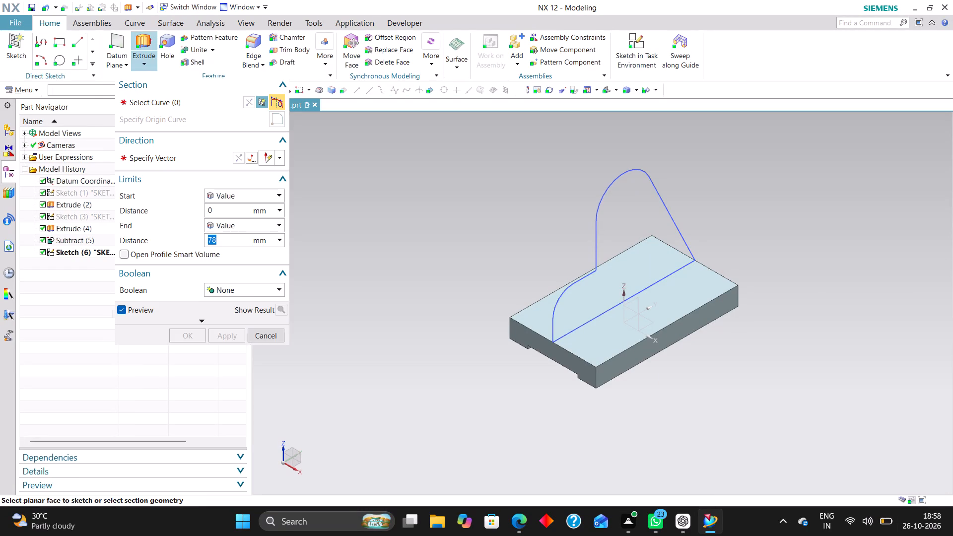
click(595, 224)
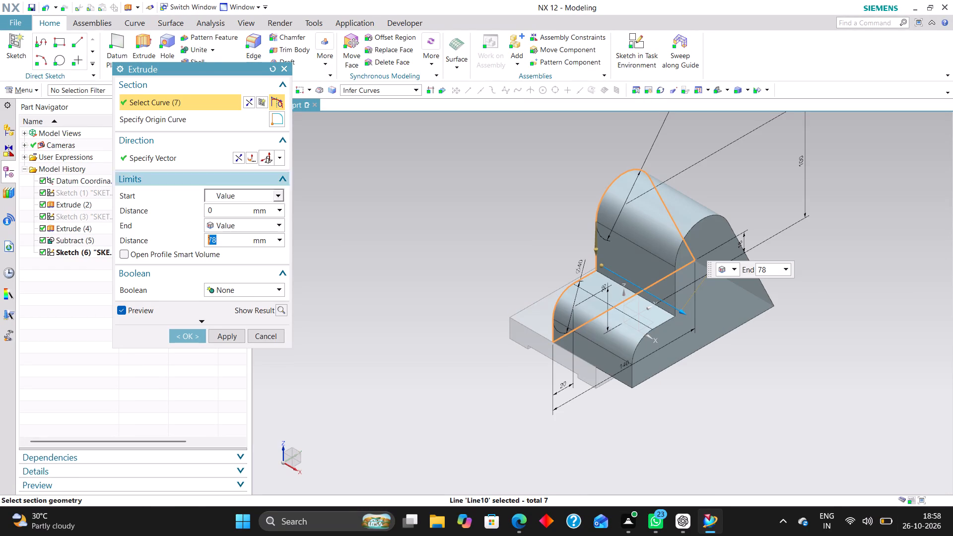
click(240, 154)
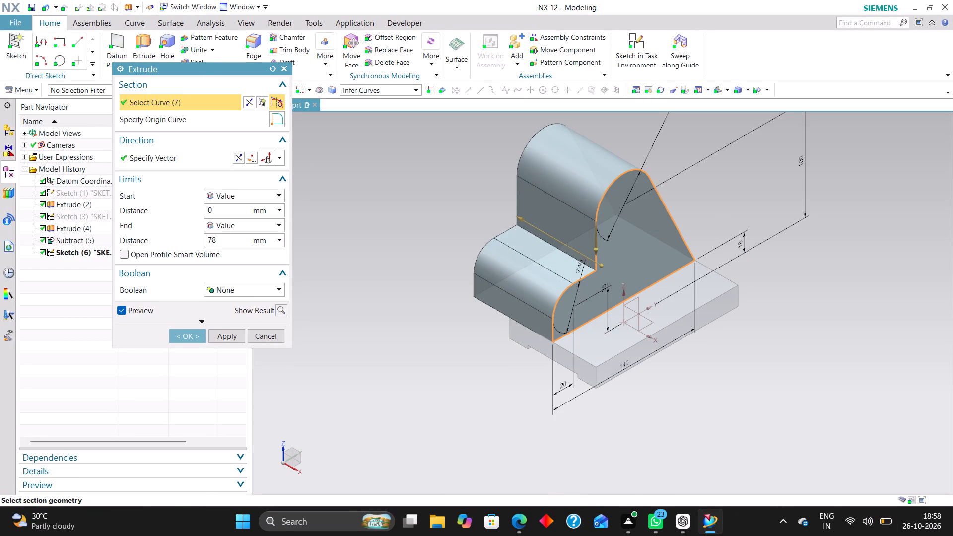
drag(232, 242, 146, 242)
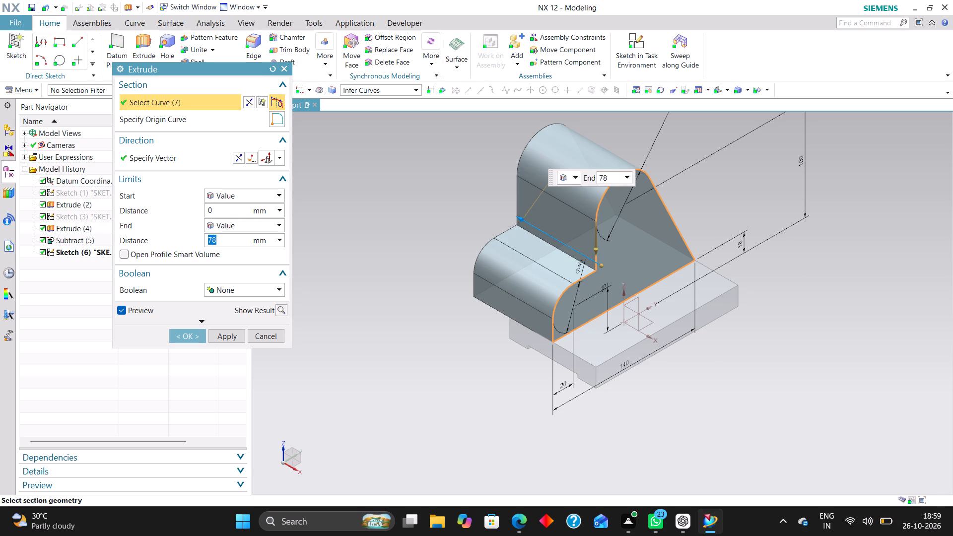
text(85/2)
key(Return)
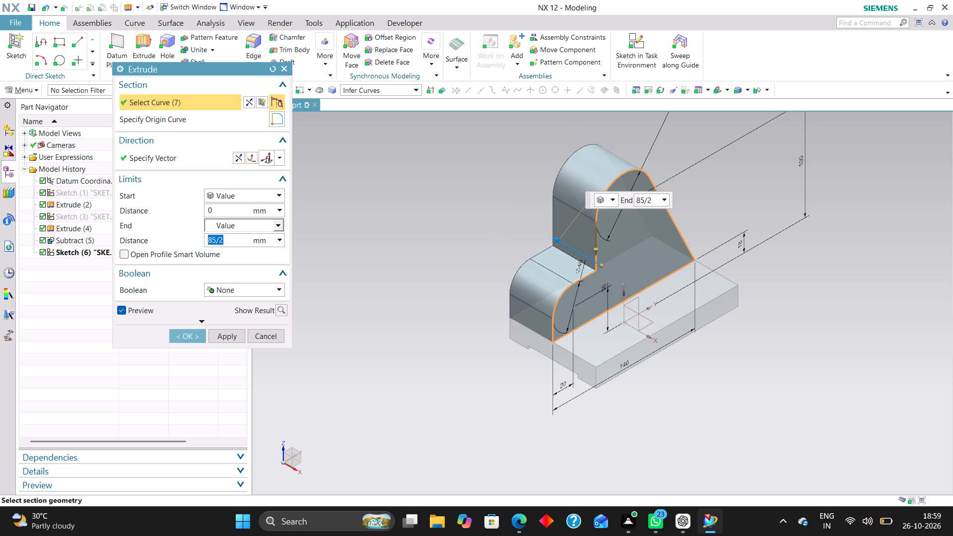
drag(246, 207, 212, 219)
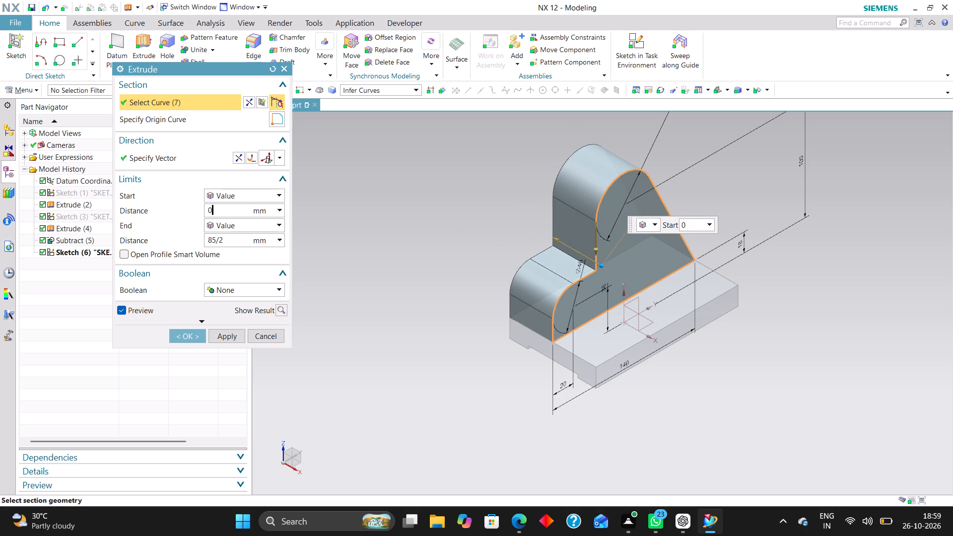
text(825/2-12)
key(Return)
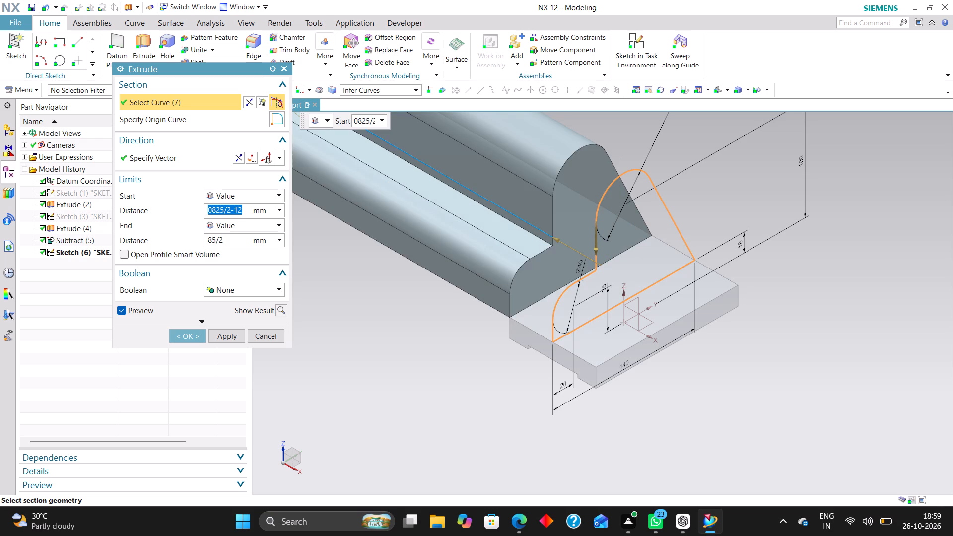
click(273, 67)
Extrude the upright support profile in the reversed direction from 30.5 mm to 85/2 mm, leaving the Boolean set to Inferred.
click(610, 184)
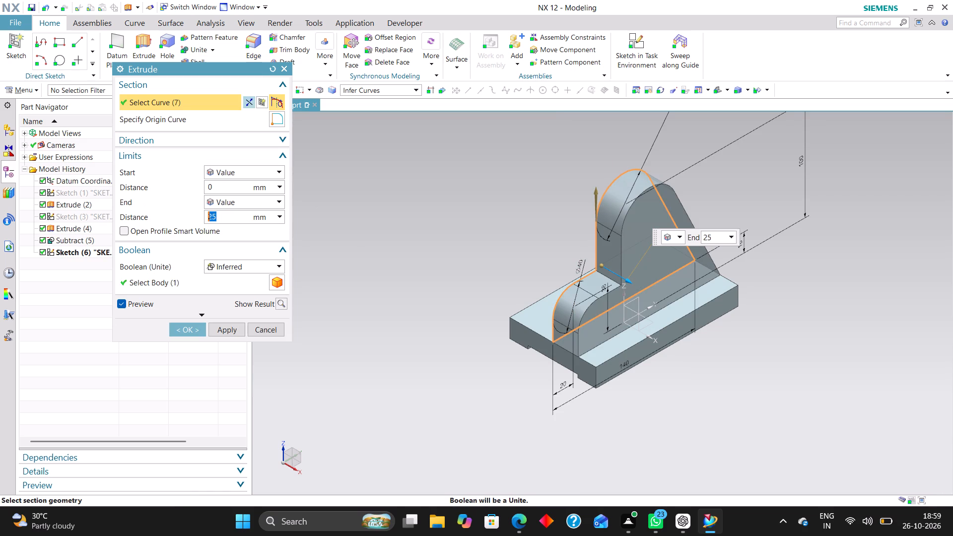
click(245, 105)
click(245, 105)
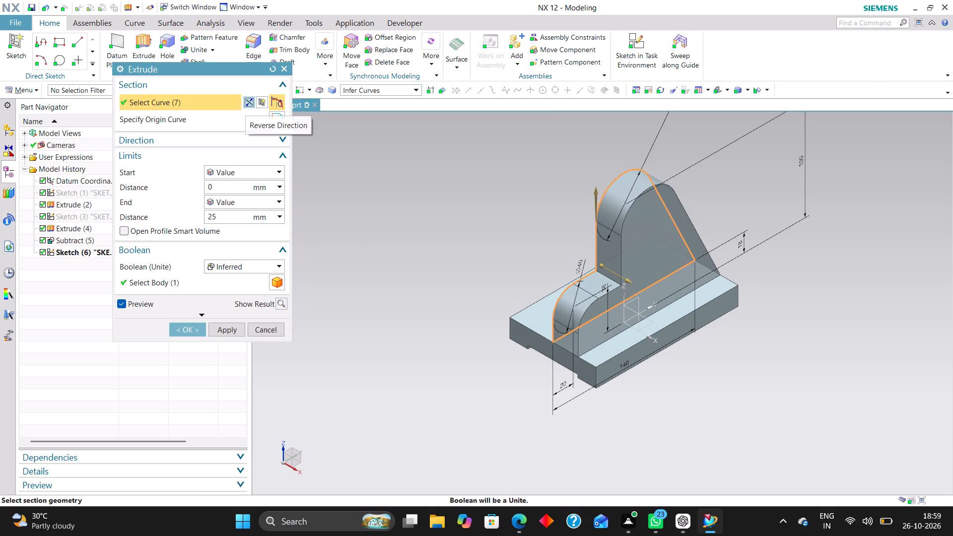
click(266, 142)
click(239, 158)
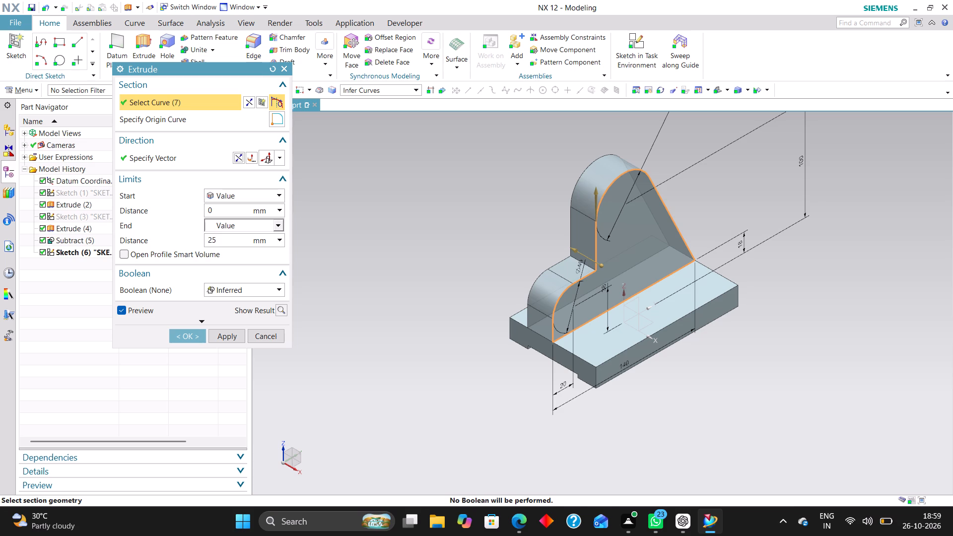
drag(234, 239, 190, 245)
text(85/2)
key(Return)
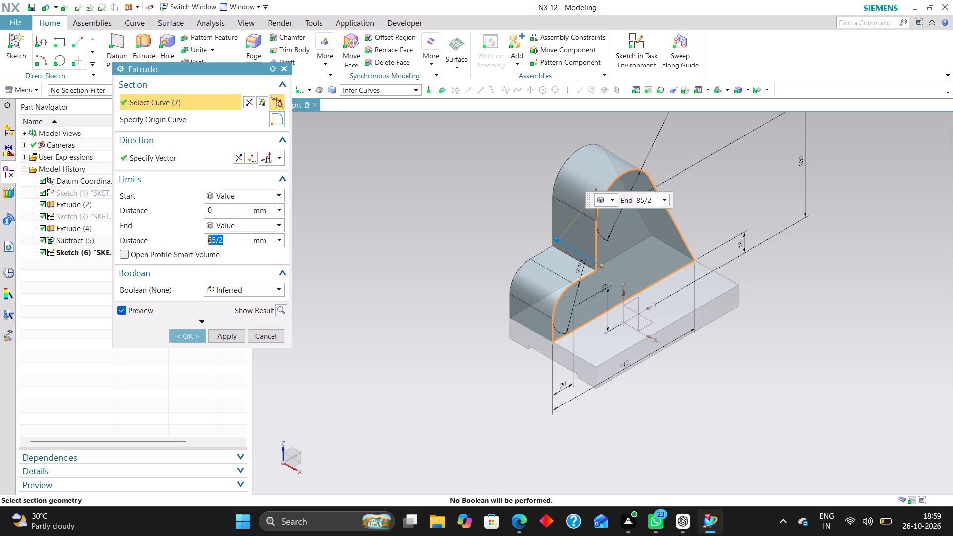
drag(229, 216, 218, 215)
click(220, 213)
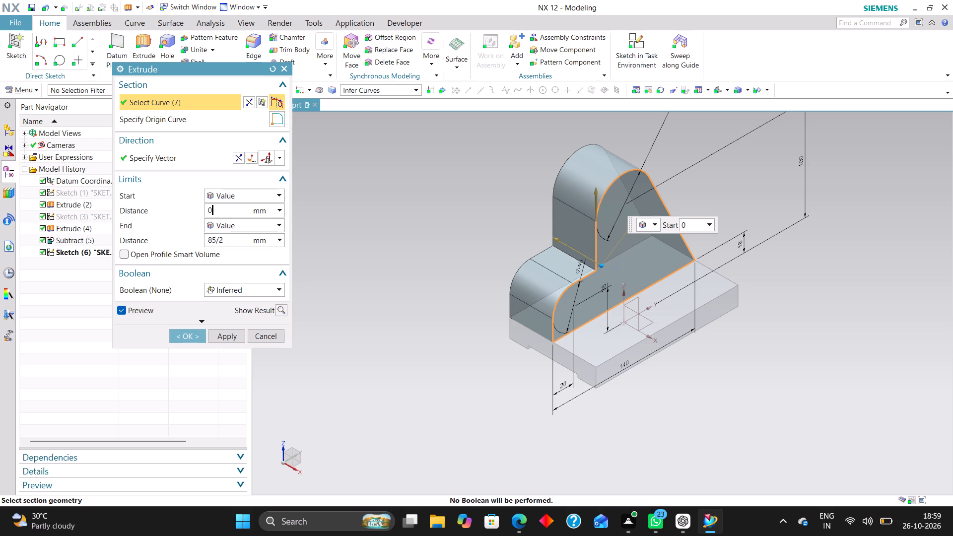
text(30)
key(BackSpace)
key(BackSpace)
key(BackSpace)
text(30.)
text(.5)
click(219, 212)
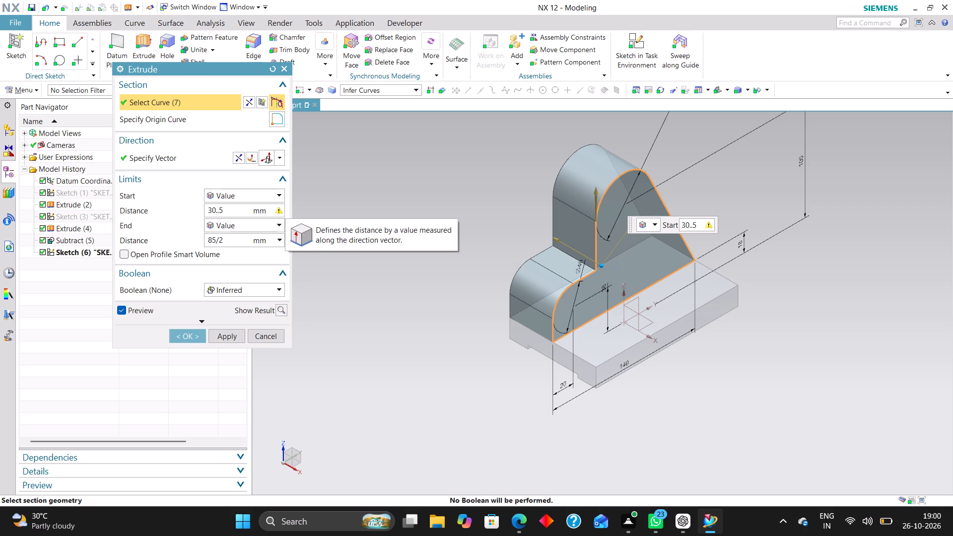
key(BackSpace)
key(Return)
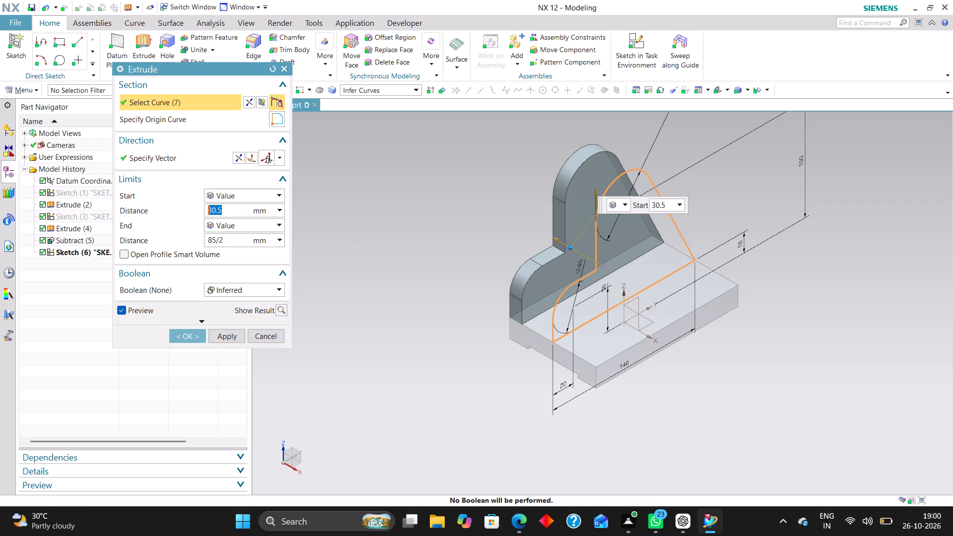
click(194, 330)
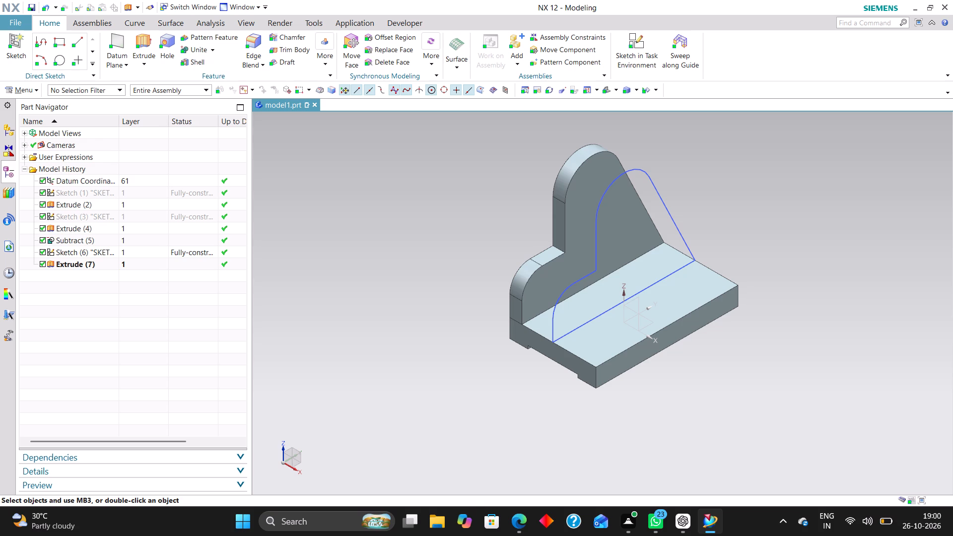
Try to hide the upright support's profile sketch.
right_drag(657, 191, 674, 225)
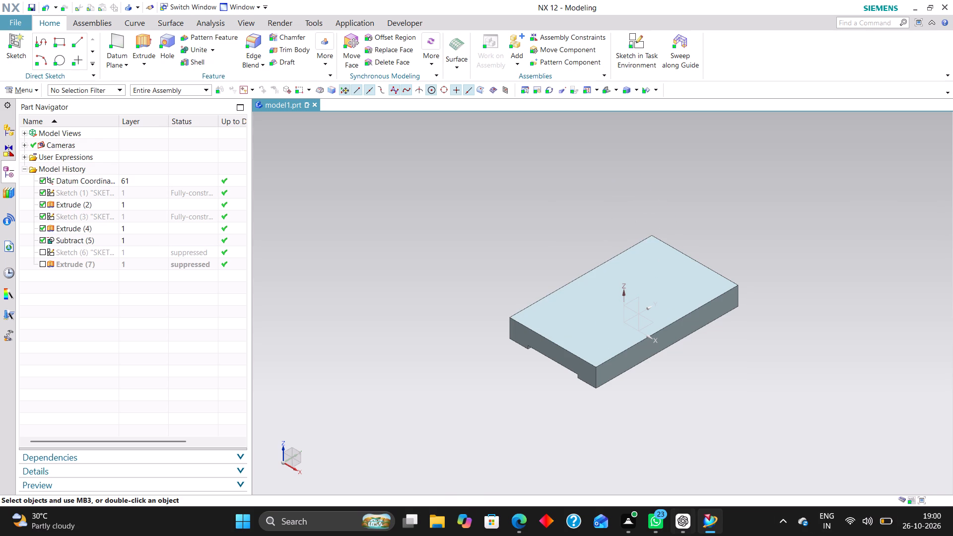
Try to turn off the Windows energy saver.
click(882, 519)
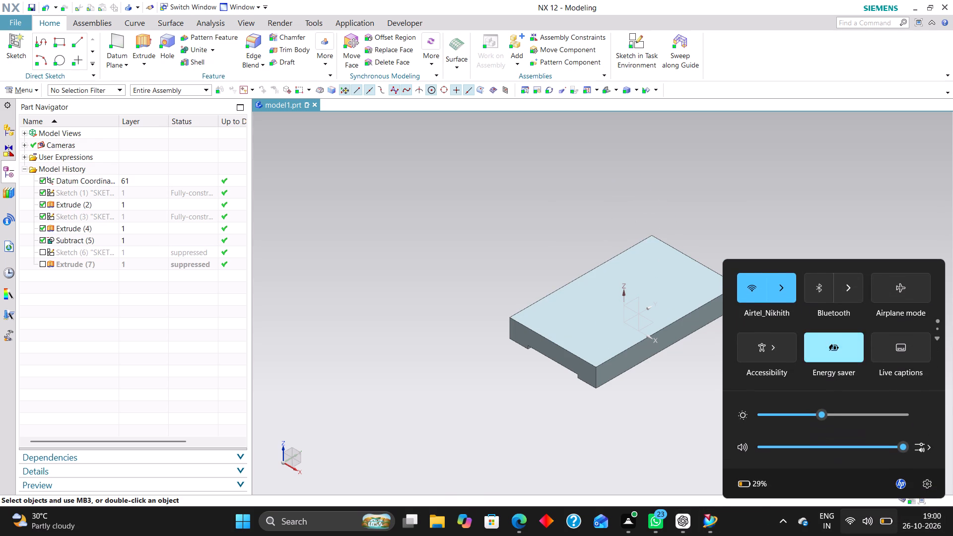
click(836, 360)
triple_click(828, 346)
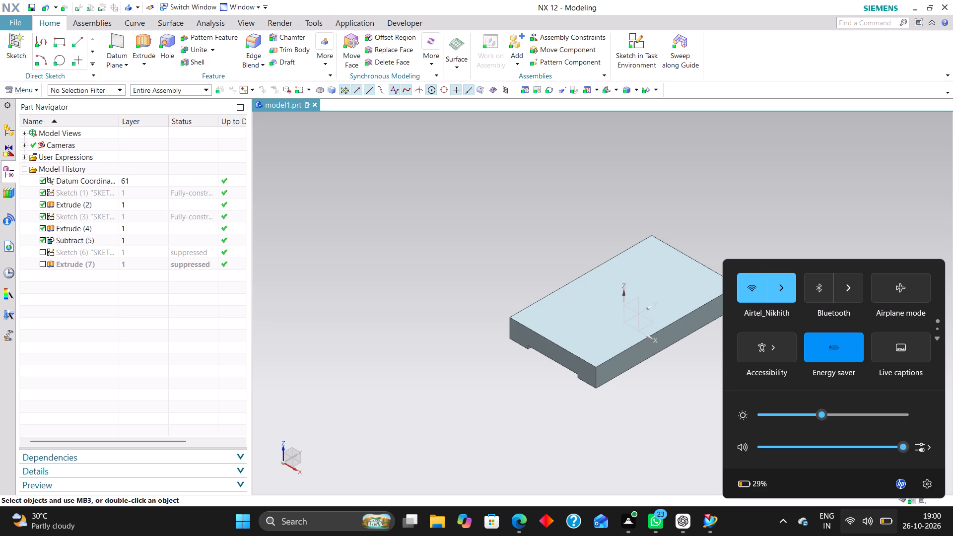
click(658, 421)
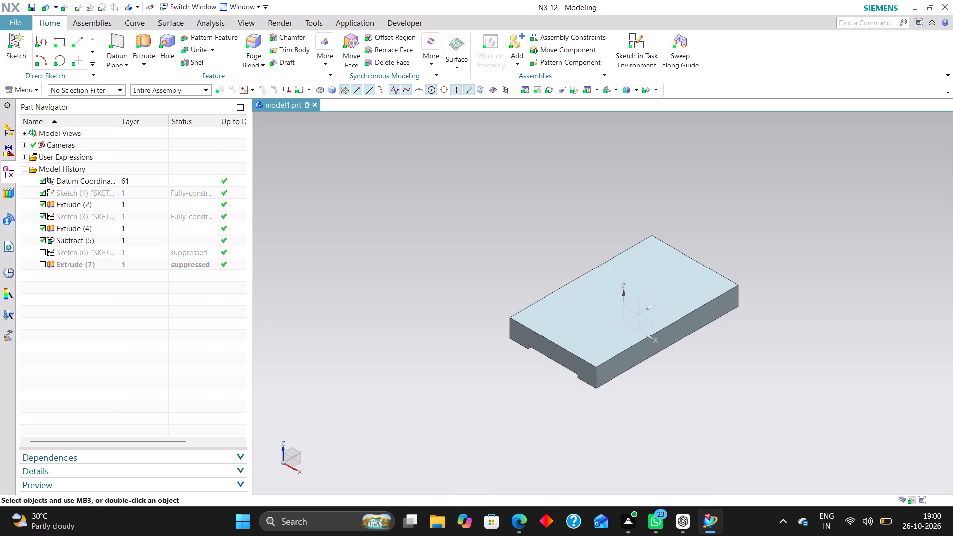
Undo the sketch suppression and hide the upright support's profile sketch.
click(46, 7)
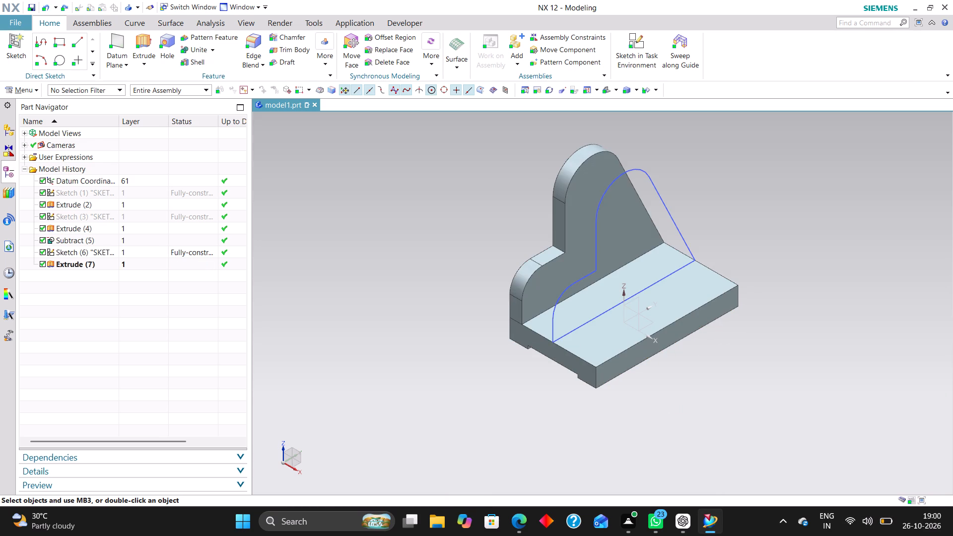
right_drag(651, 170, 651, 216)
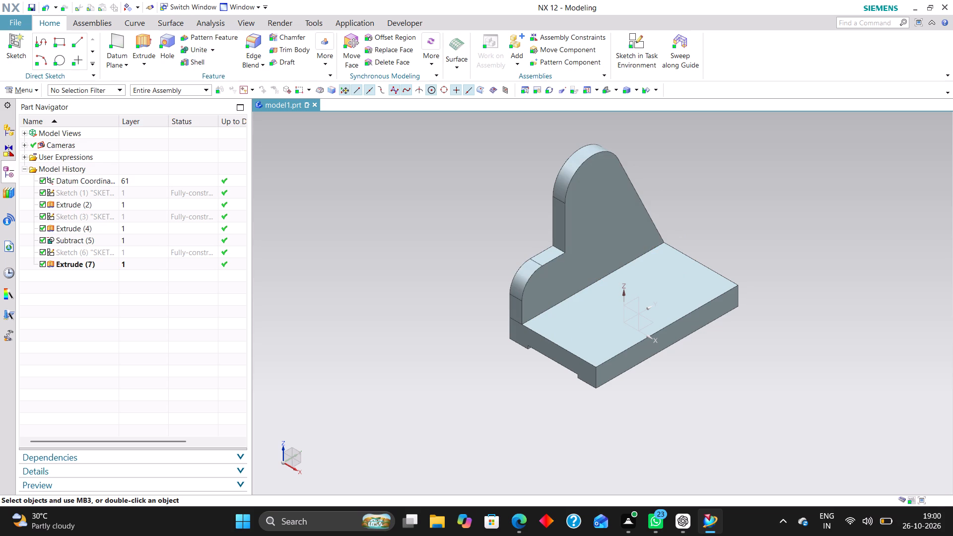
Unite the slotted base as target with the upright support plate as tool body.
click(190, 49)
click(629, 343)
click(594, 253)
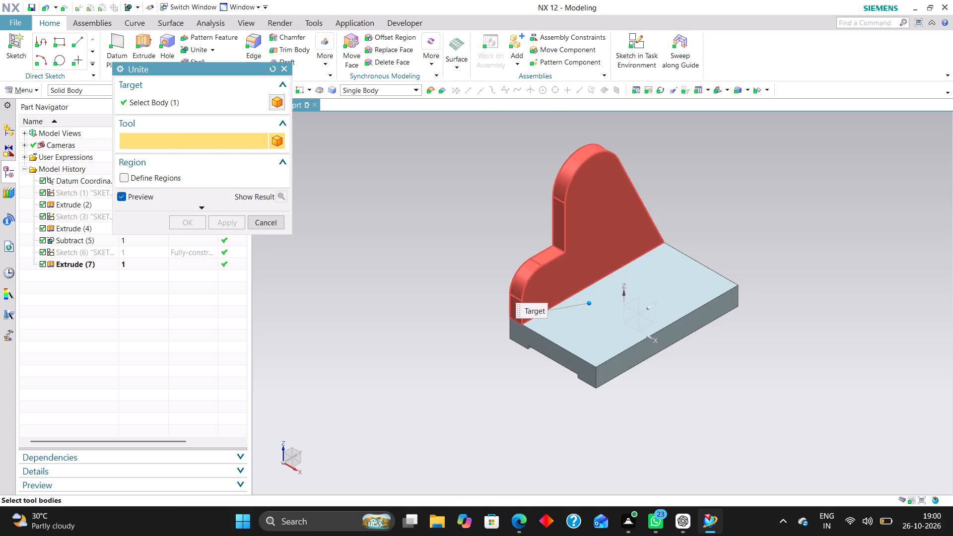
click(178, 222)
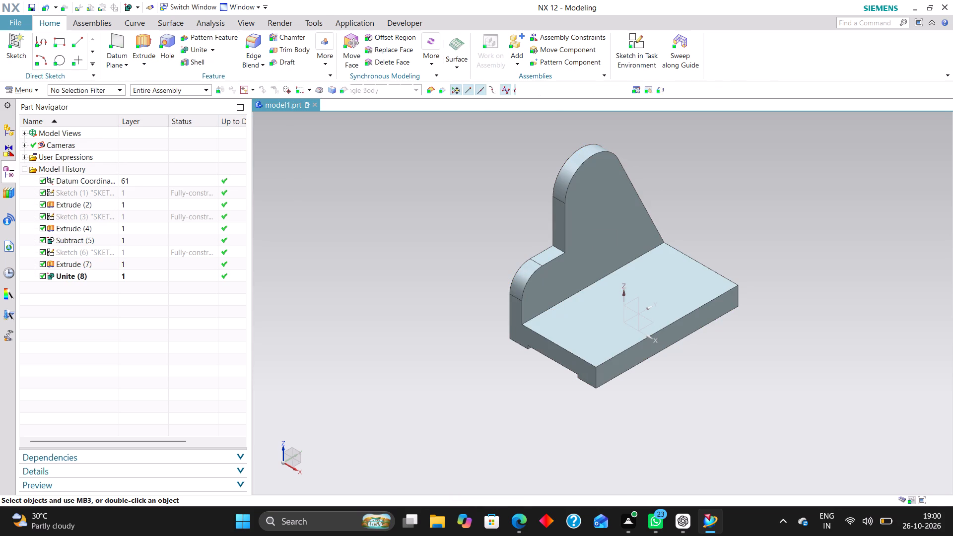
Edge blend the upright plate's inner corner, where the low shoulder meets the tall vertical side, with a 22.5 mm radius.
click(254, 39)
scroll(563, 246, up, 6)
click(553, 259)
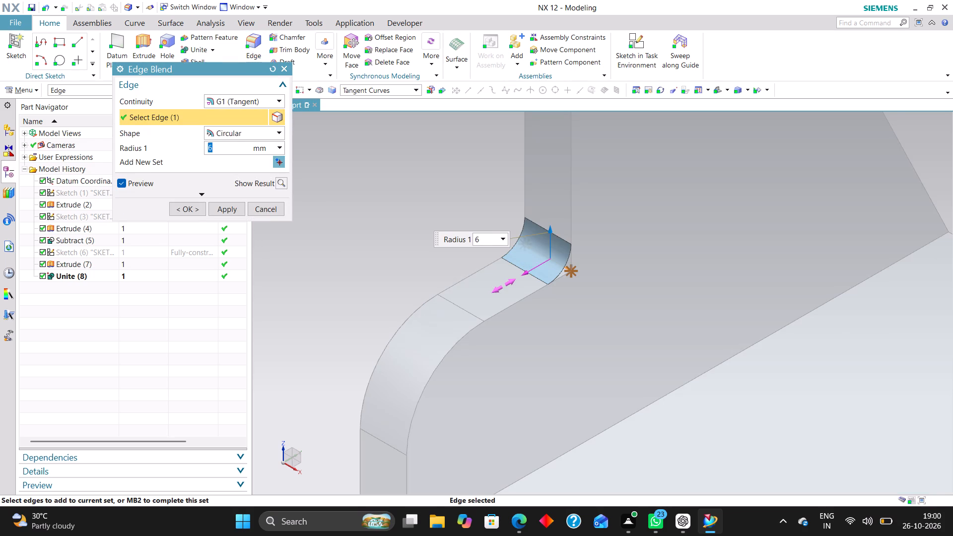
drag(526, 270, 476, 317)
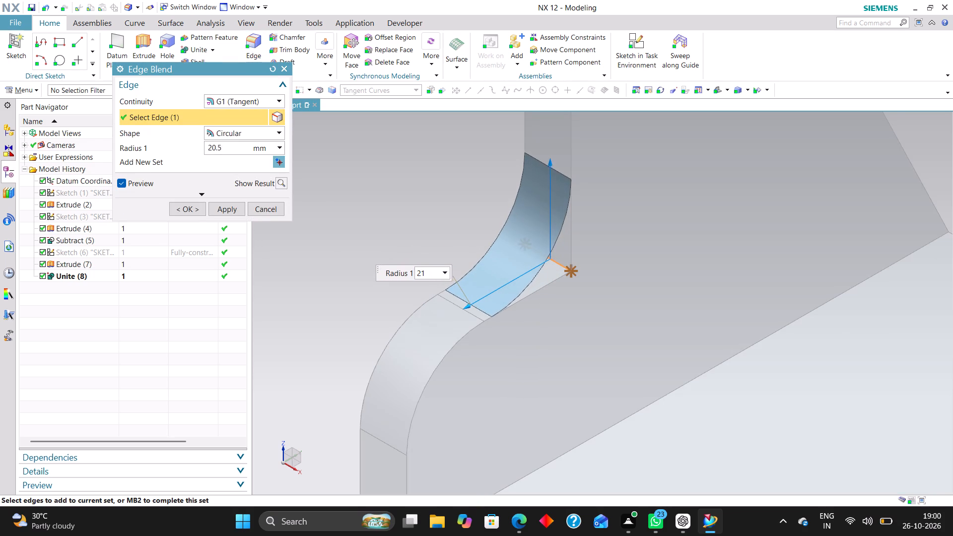
drag(476, 317, 470, 323)
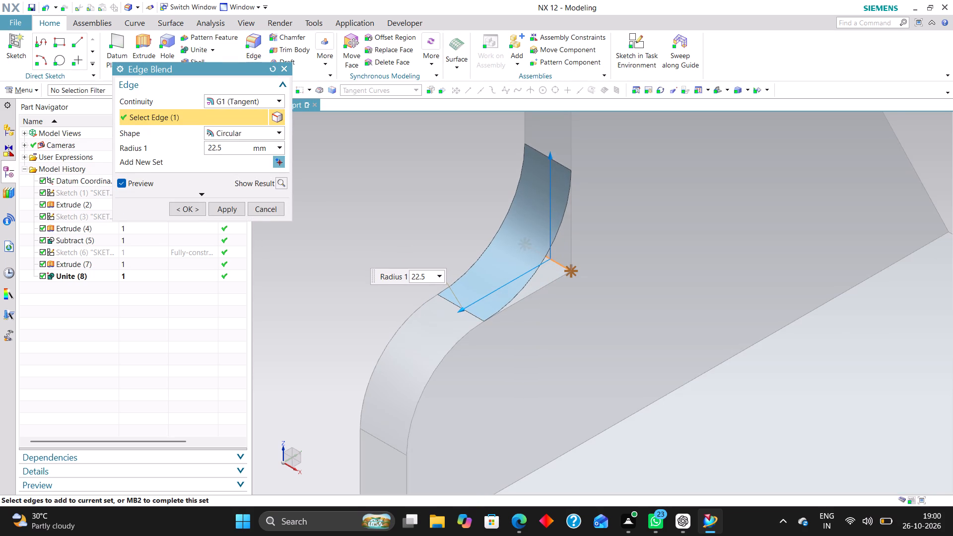
drag(470, 323, 475, 322)
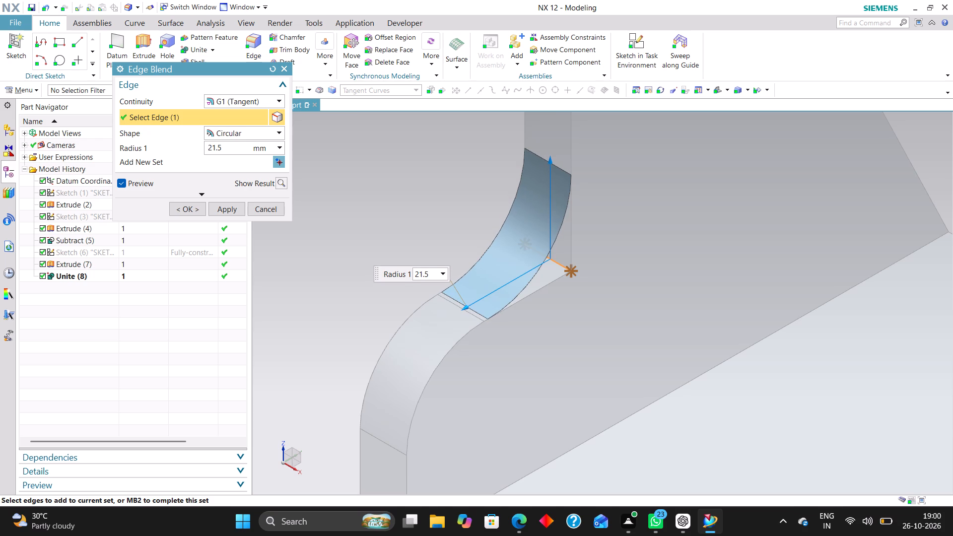
drag(475, 322, 471, 324)
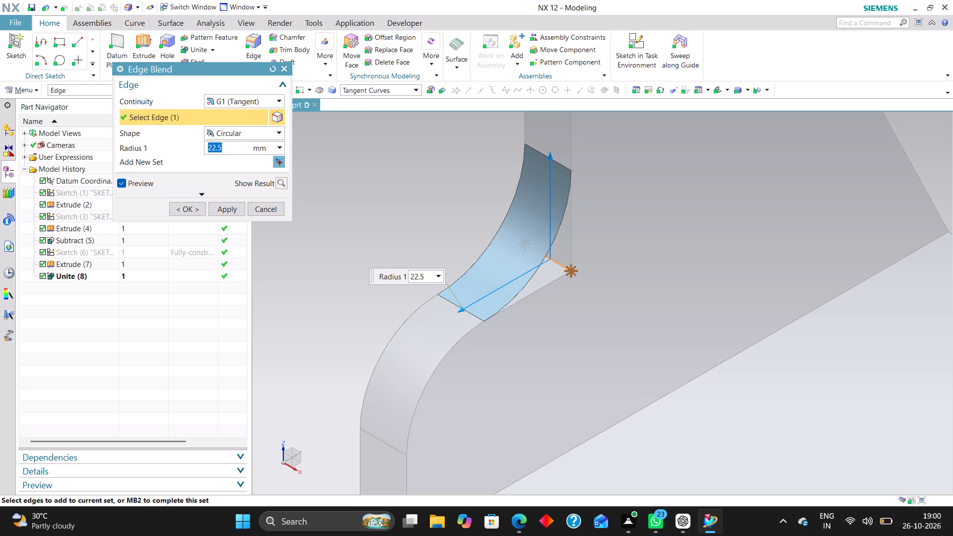
click(194, 211)
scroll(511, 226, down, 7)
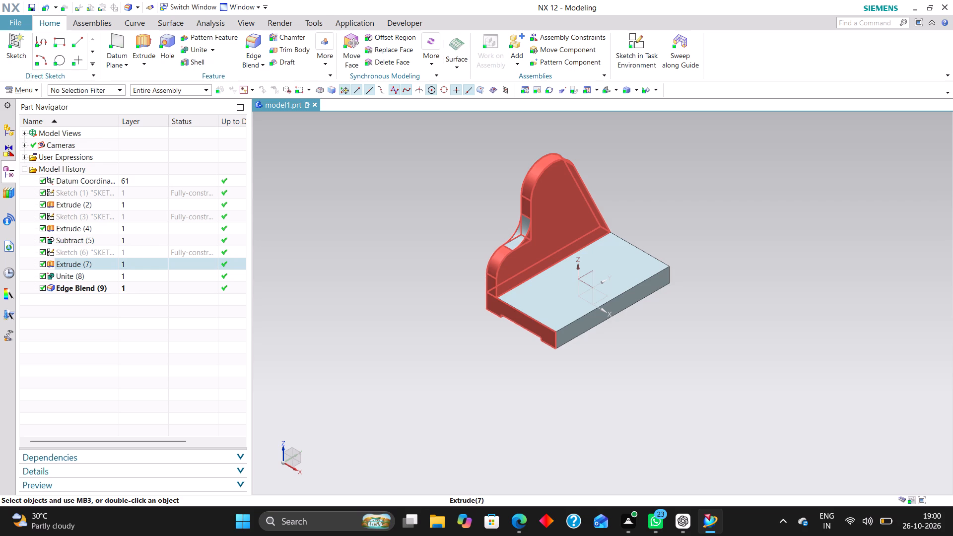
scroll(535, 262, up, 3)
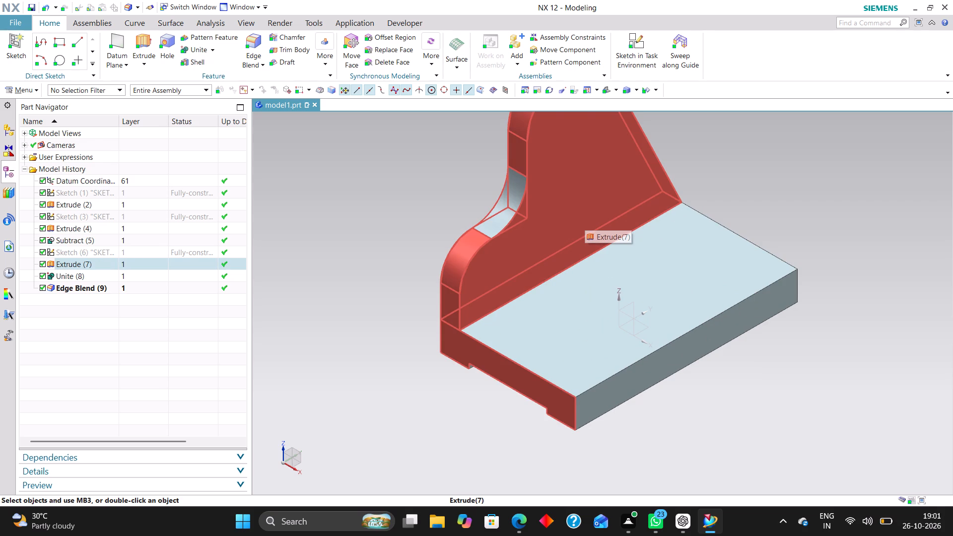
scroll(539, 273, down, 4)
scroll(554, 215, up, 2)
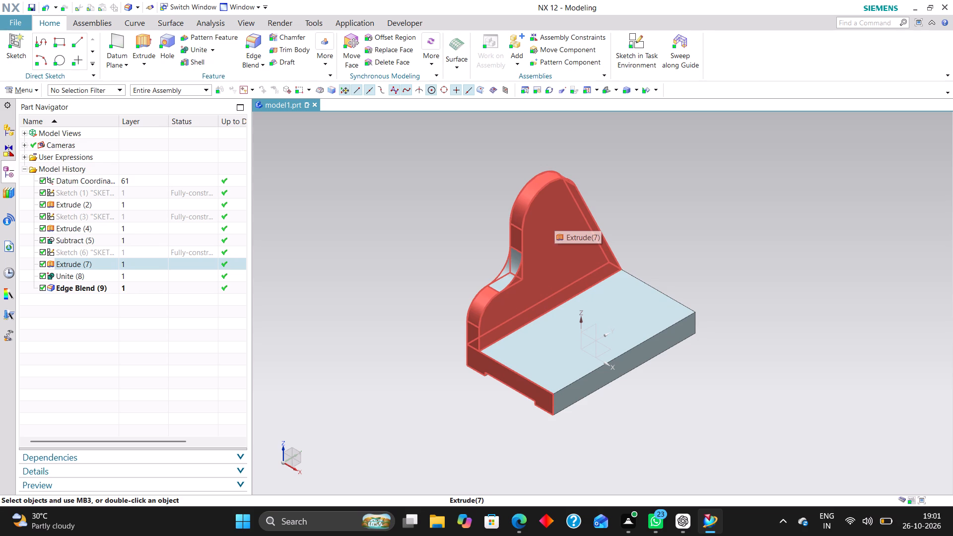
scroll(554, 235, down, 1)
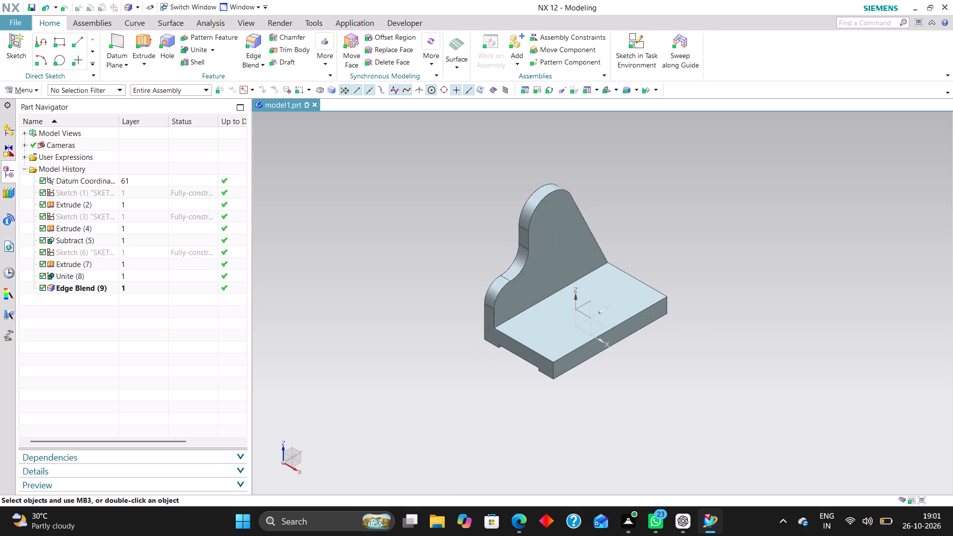
Open the upright support's profile sketch for editing.
click(137, 253)
right_click(138, 252)
click(176, 242)
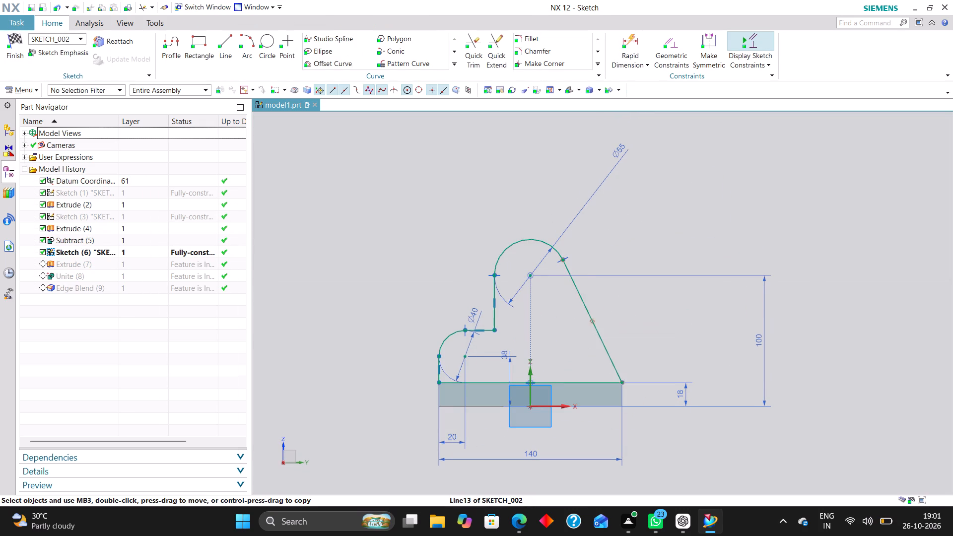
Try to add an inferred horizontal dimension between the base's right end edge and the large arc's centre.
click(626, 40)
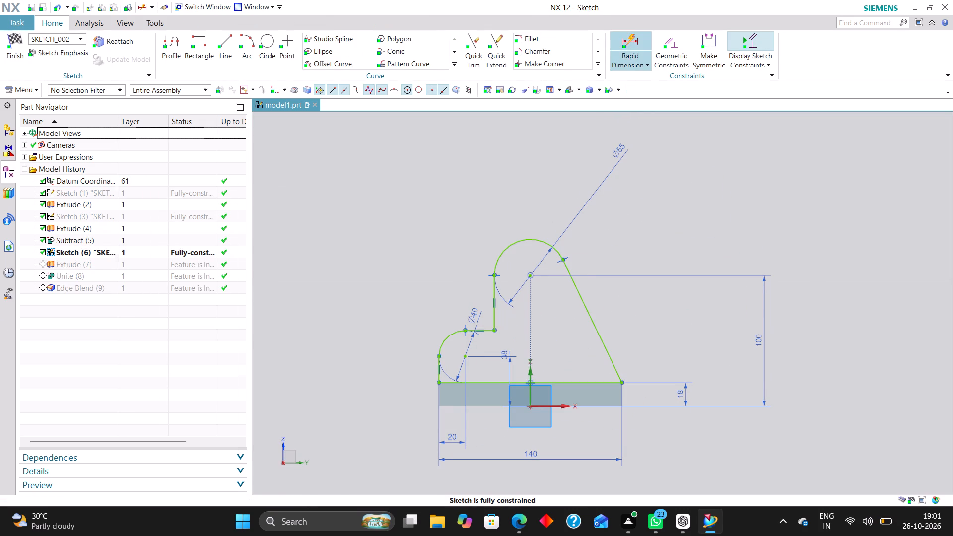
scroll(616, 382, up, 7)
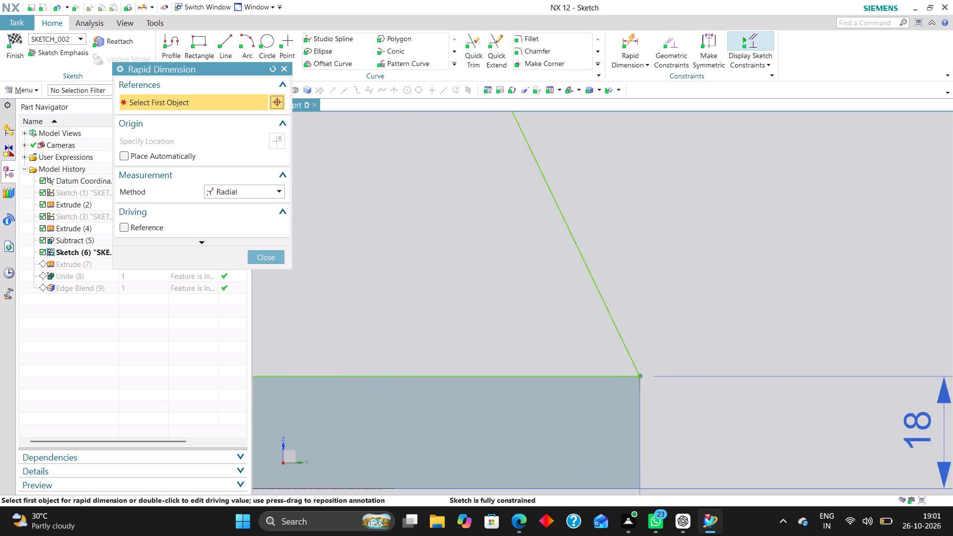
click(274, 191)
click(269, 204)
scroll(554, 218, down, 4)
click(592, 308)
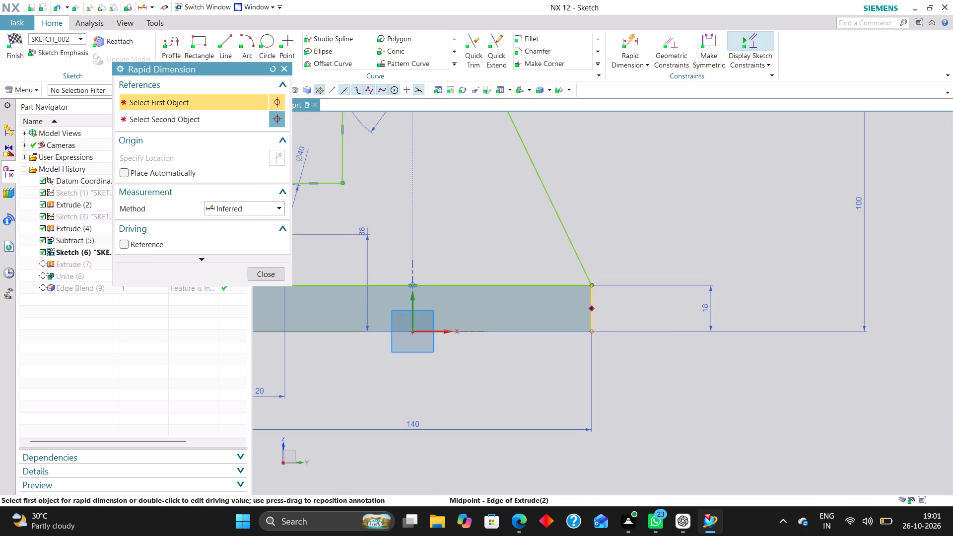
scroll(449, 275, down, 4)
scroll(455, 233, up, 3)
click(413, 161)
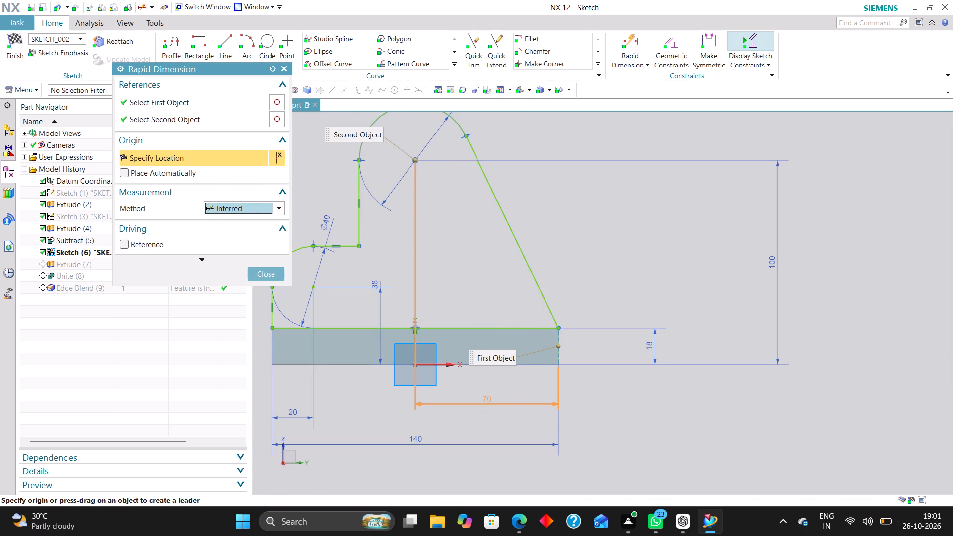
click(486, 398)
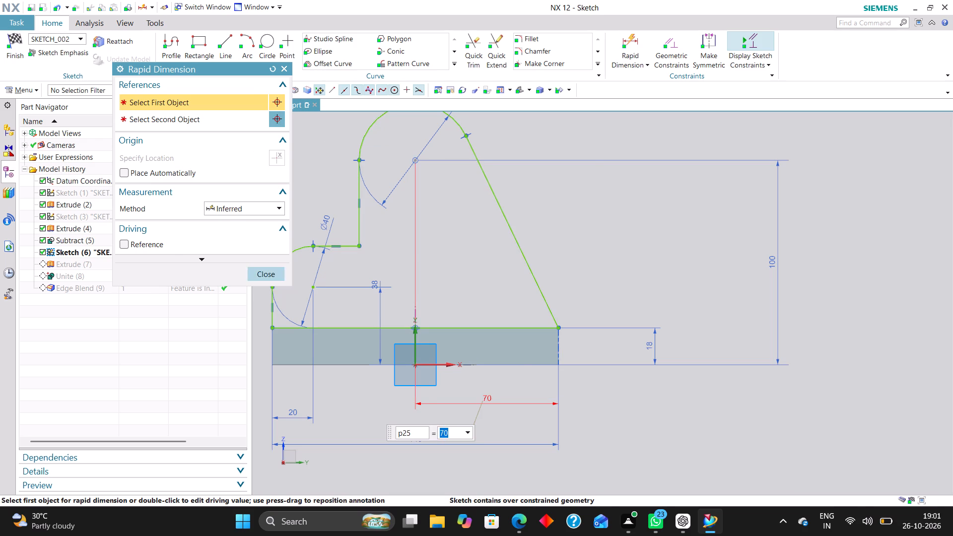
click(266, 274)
Delete the constraint holding the large arc's centre on the vertical axis, along with the newly added horizontal dimension.
right_drag(416, 264, 398, 263)
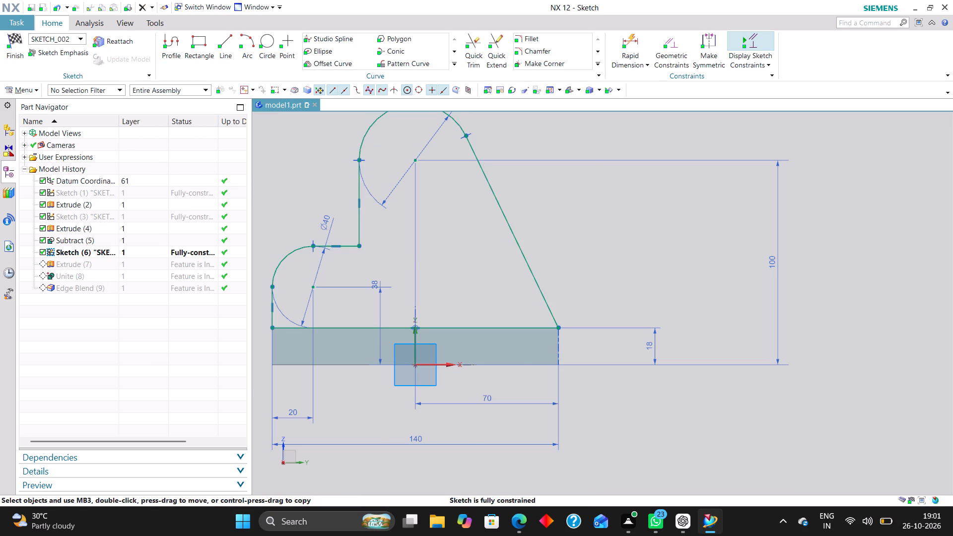
right_drag(416, 267, 364, 266)
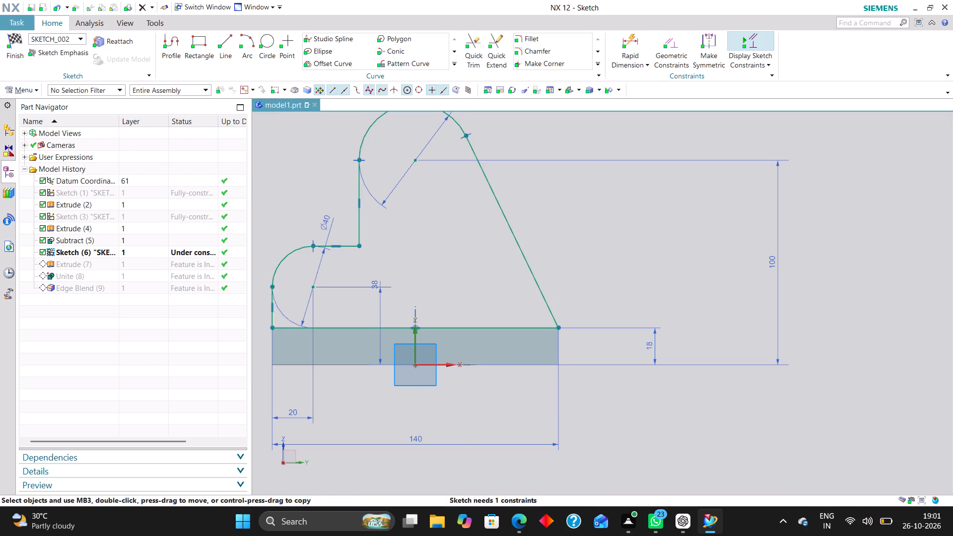
Dimension the large arc's centre 50 mm horizontally from the base's right end edge and finish the sketch.
click(633, 40)
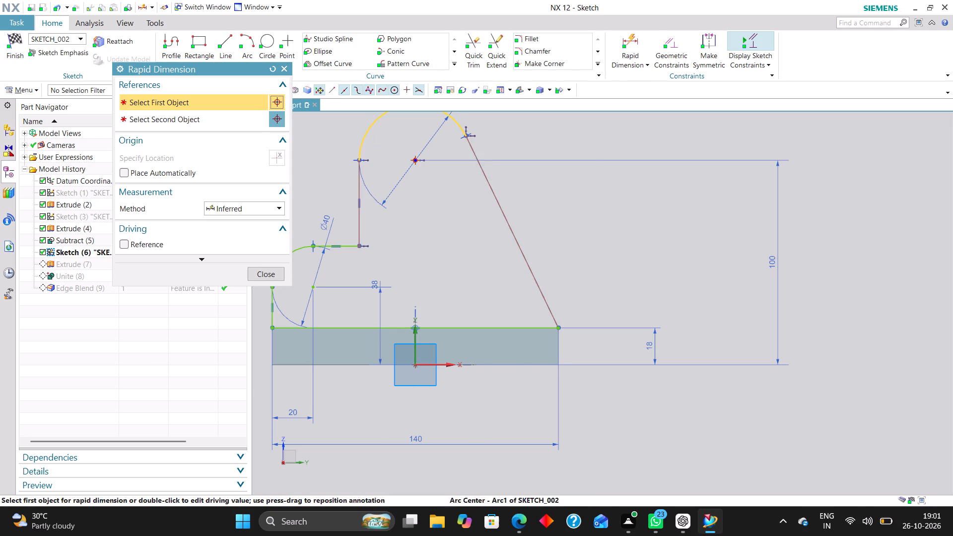
click(415, 160)
click(558, 346)
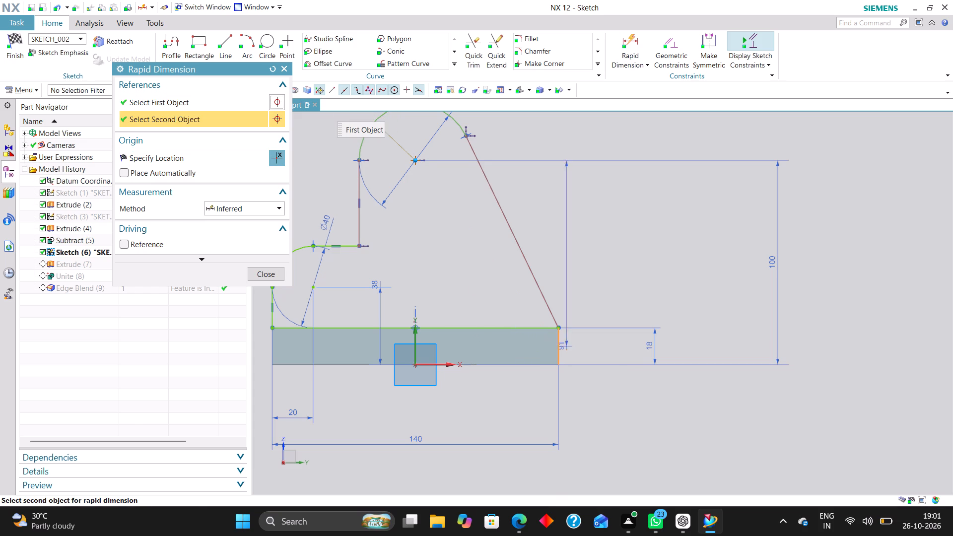
click(491, 405)
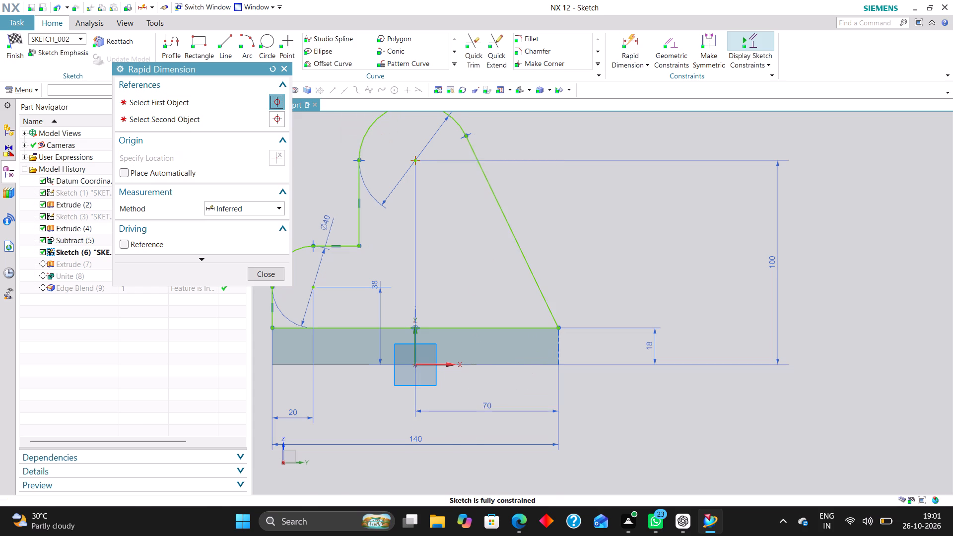
text(50)
key(Return)
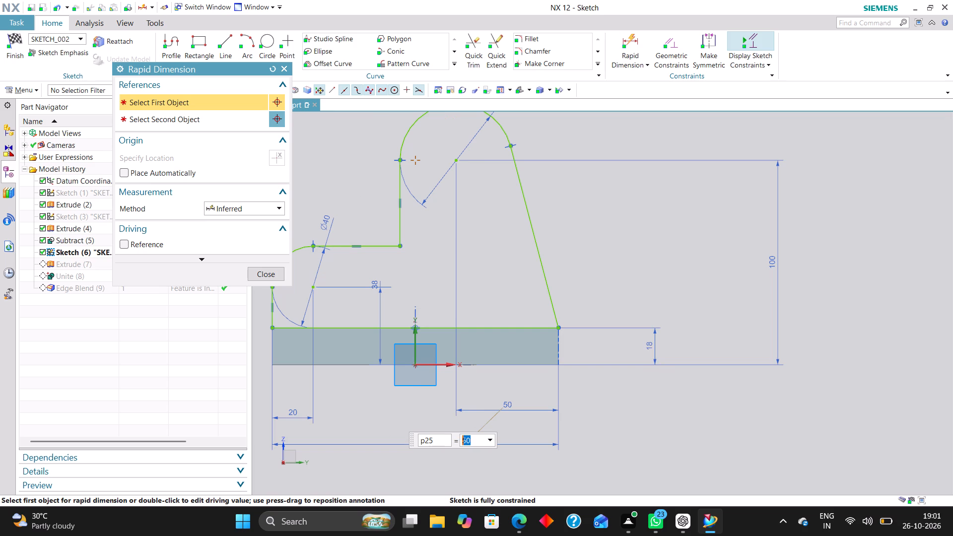
click(254, 274)
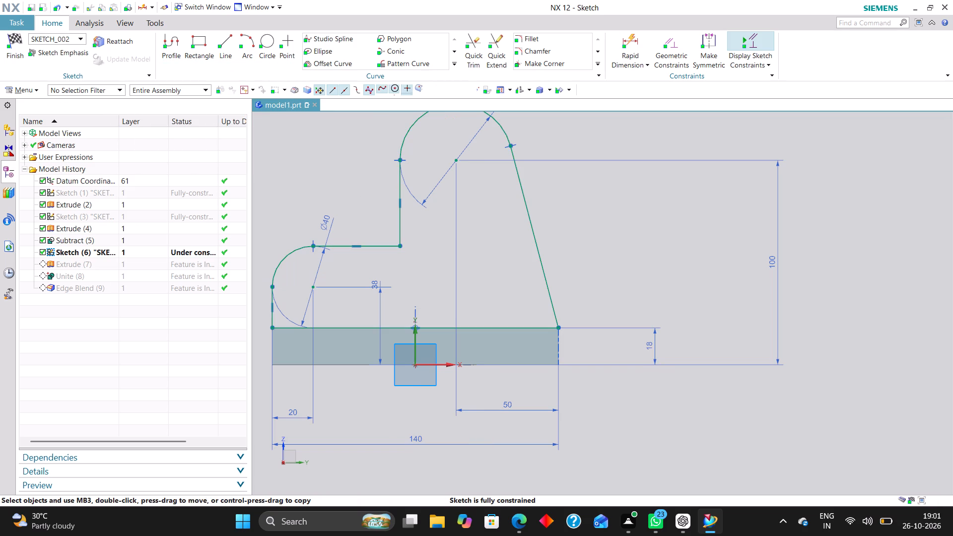
click(16, 37)
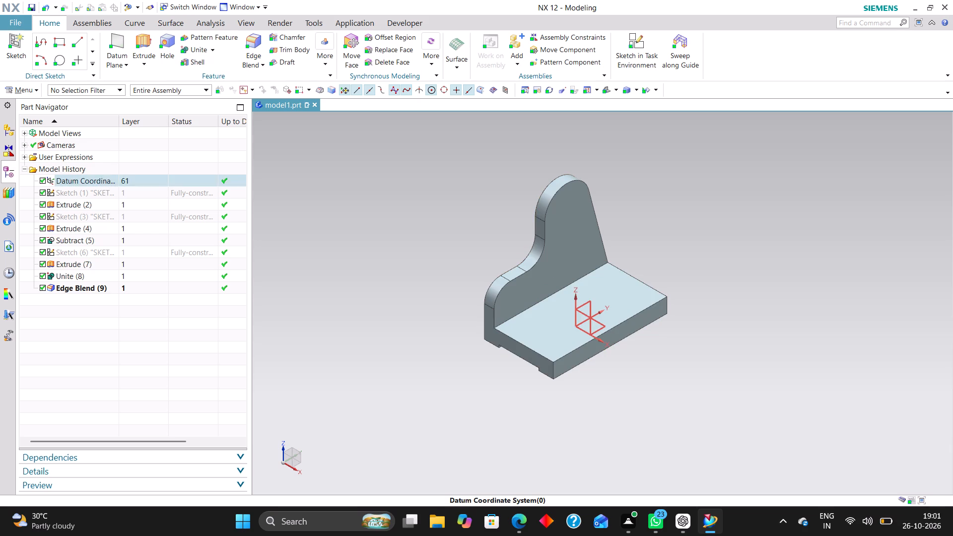
Set the radius of the upright plate's inner corner edge blend to 25 mm.
scroll(533, 259, up, 4)
double_click(537, 259)
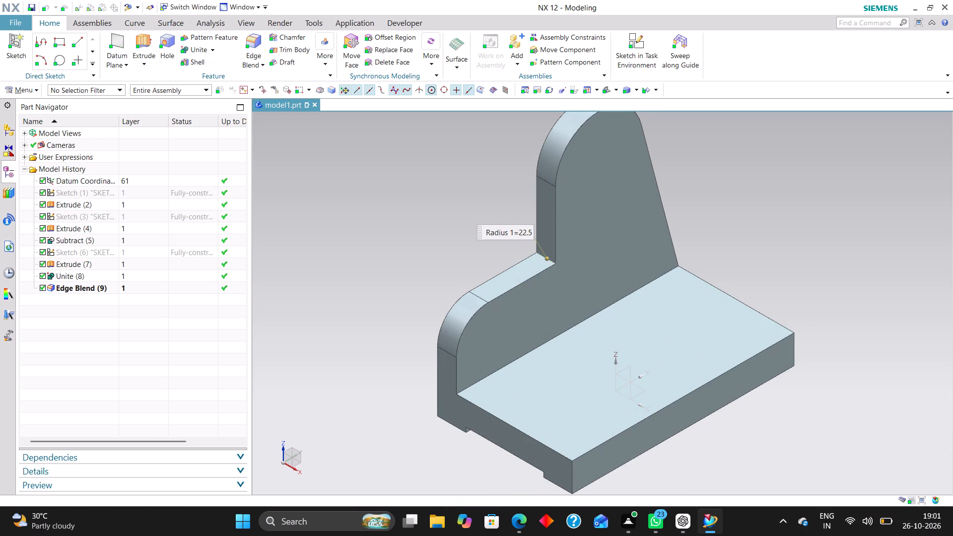
text(25)
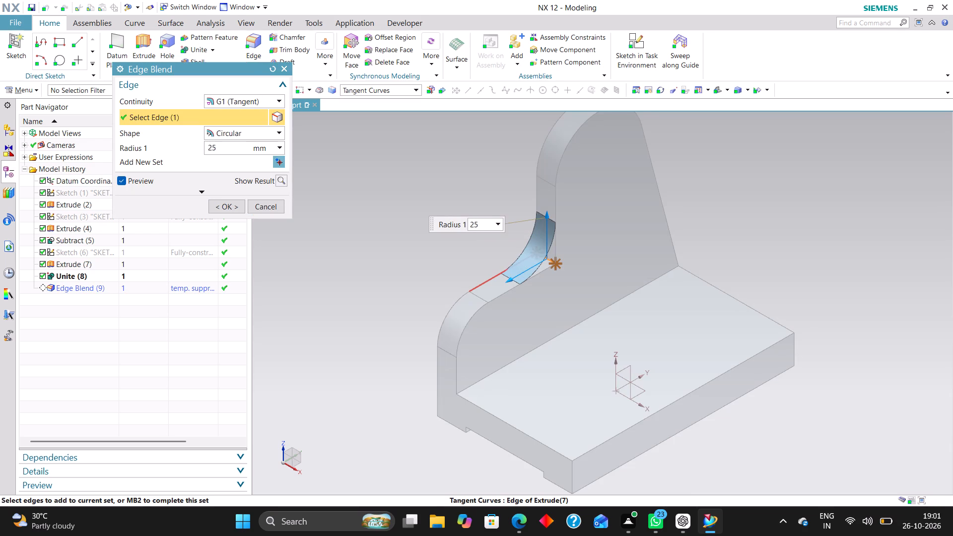
key(Return)
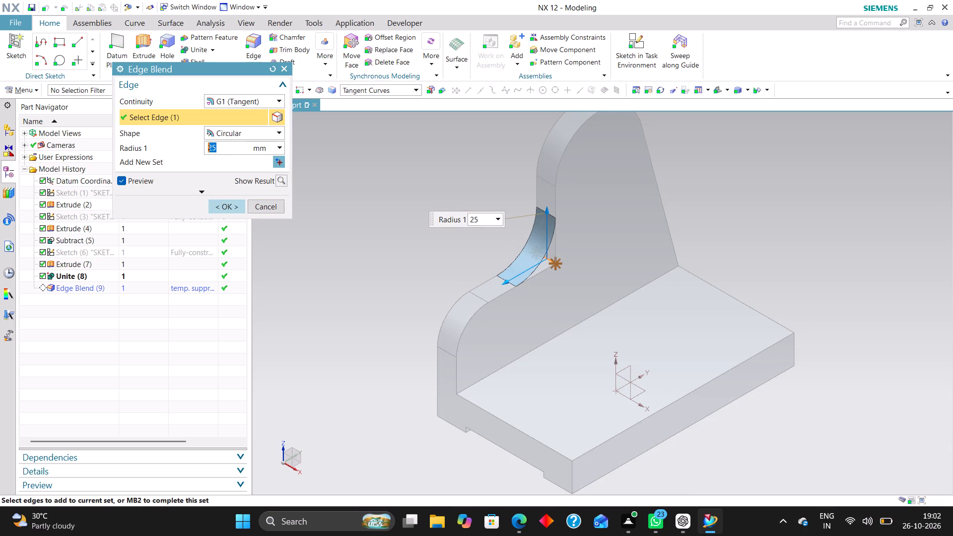
click(218, 205)
scroll(473, 344, down, 2)
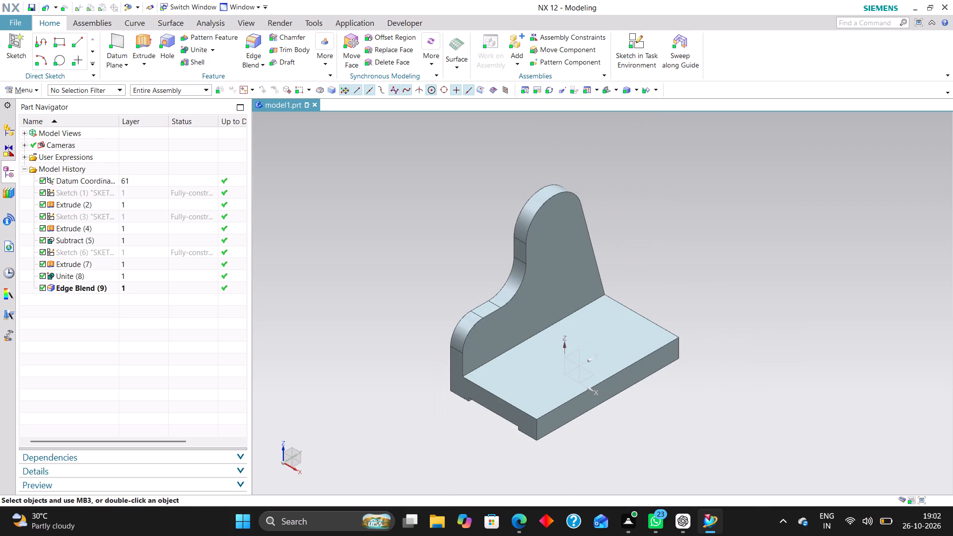
Start a sketch on the YZ datum plane and draw a circle about 42 mm in diameter centred on the upright plate's rounded top.
scroll(586, 414, down, 1)
scroll(565, 386, up, 2)
click(639, 41)
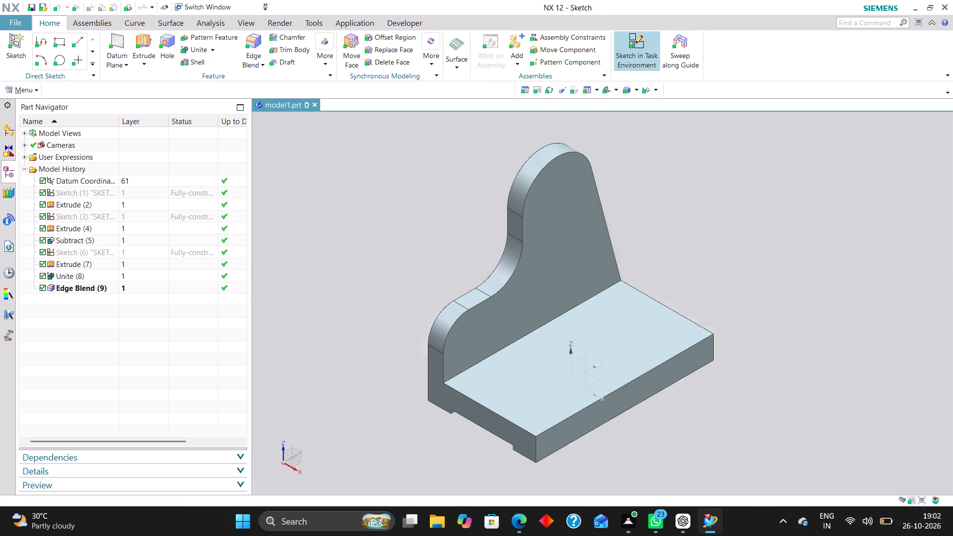
click(581, 356)
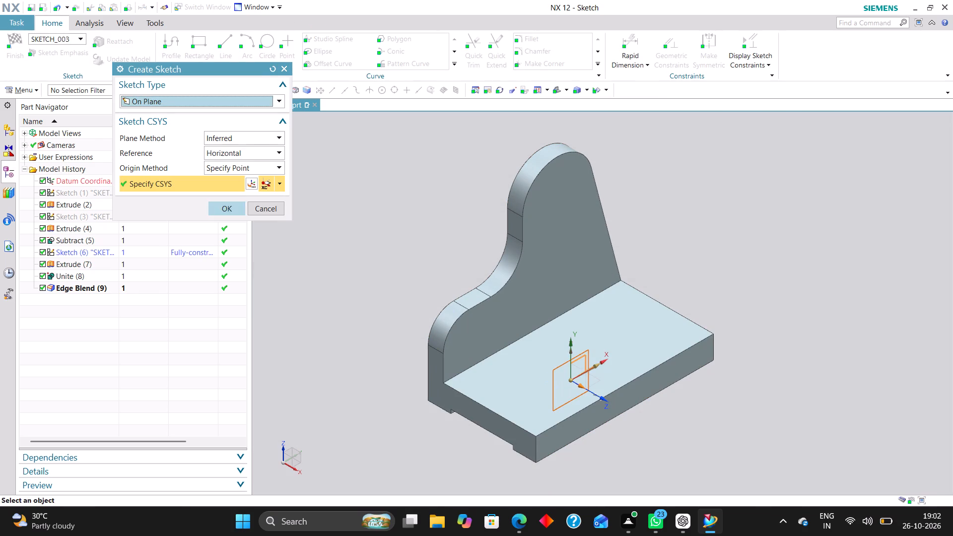
click(224, 213)
scroll(437, 417, down, 3)
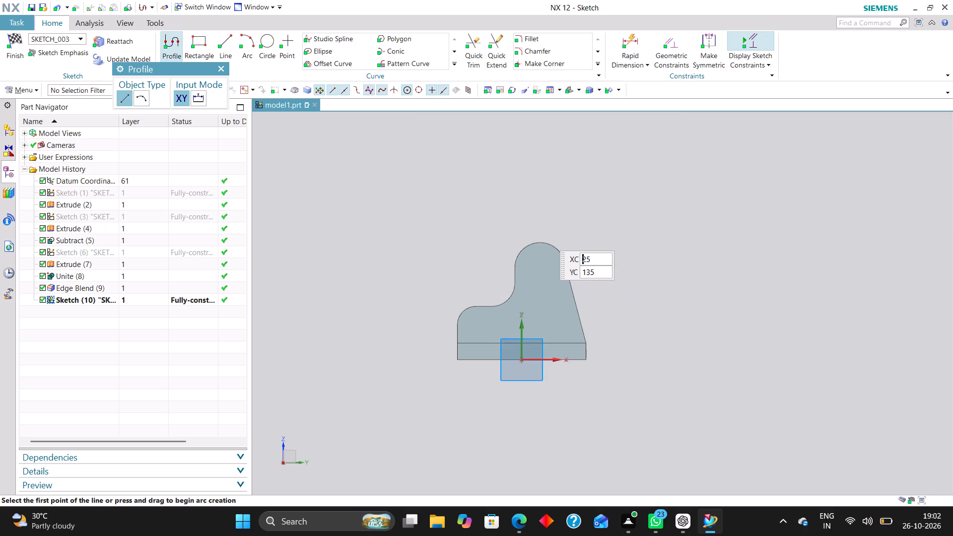
scroll(542, 233, up, 1)
click(266, 40)
scroll(551, 298, up, 2)
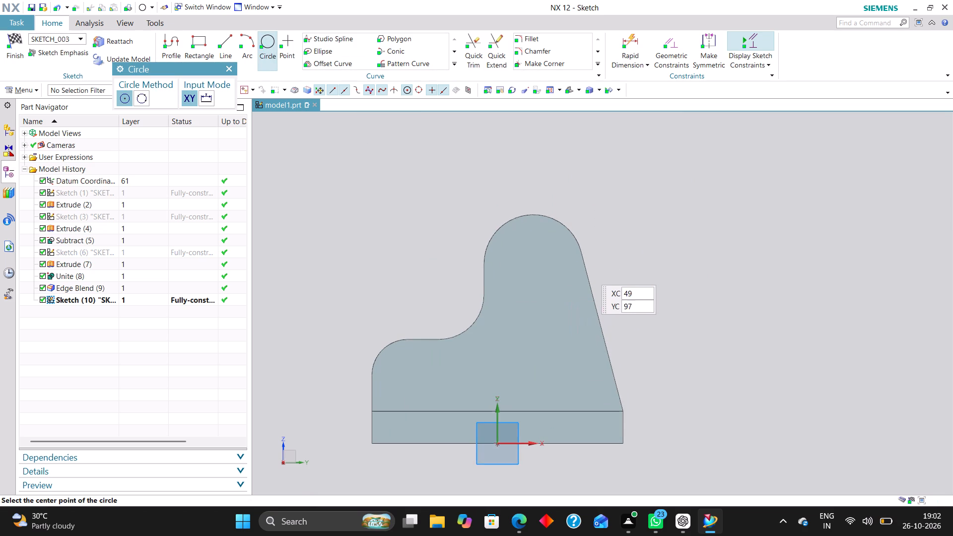
click(534, 267)
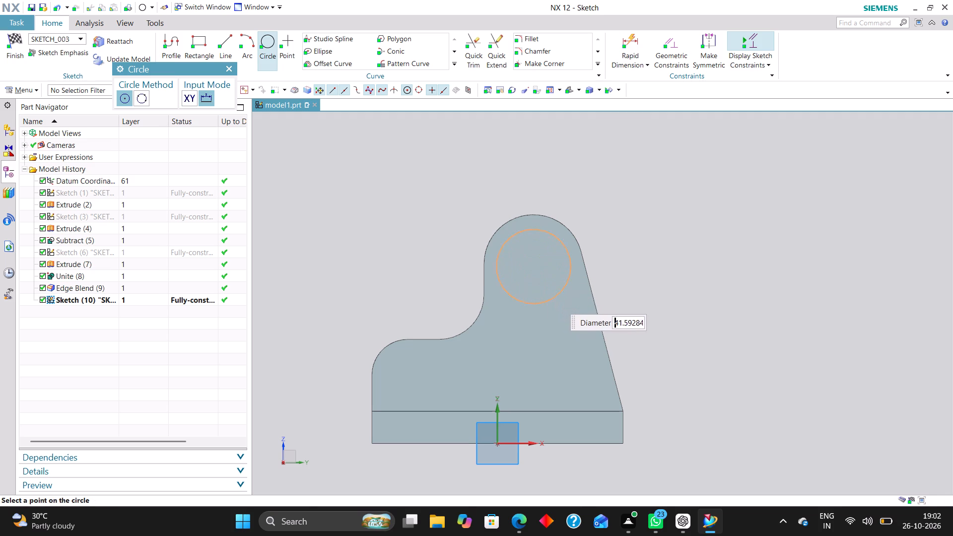
click(554, 298)
scroll(640, 178, down, 2)
Dimension the circle's centre 50 mm horizontally from the base's right end edge.
click(626, 39)
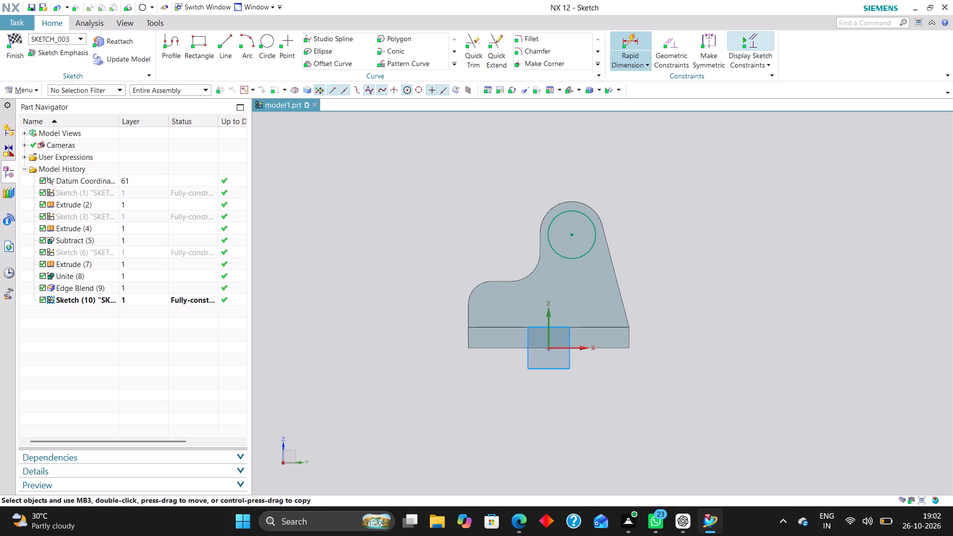
click(295, 210)
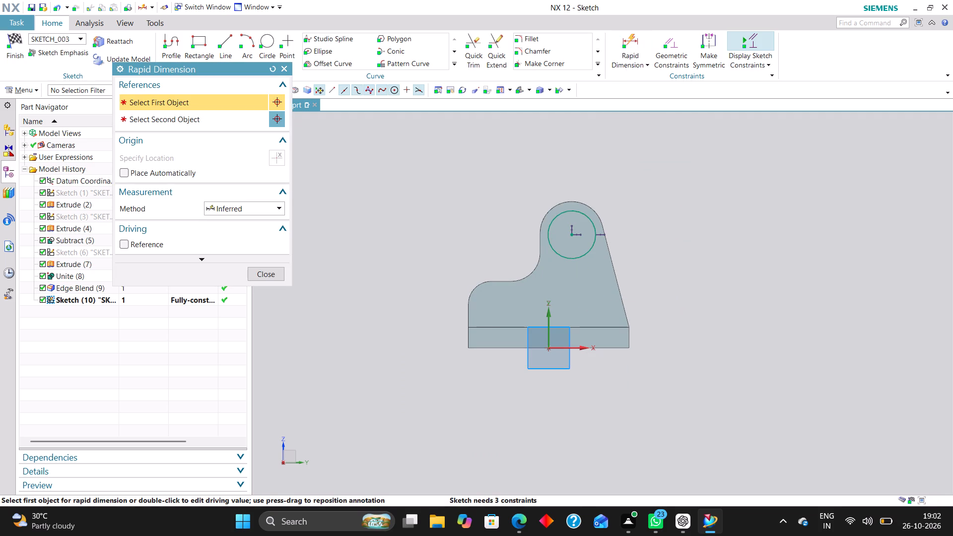
scroll(630, 348, up, 3)
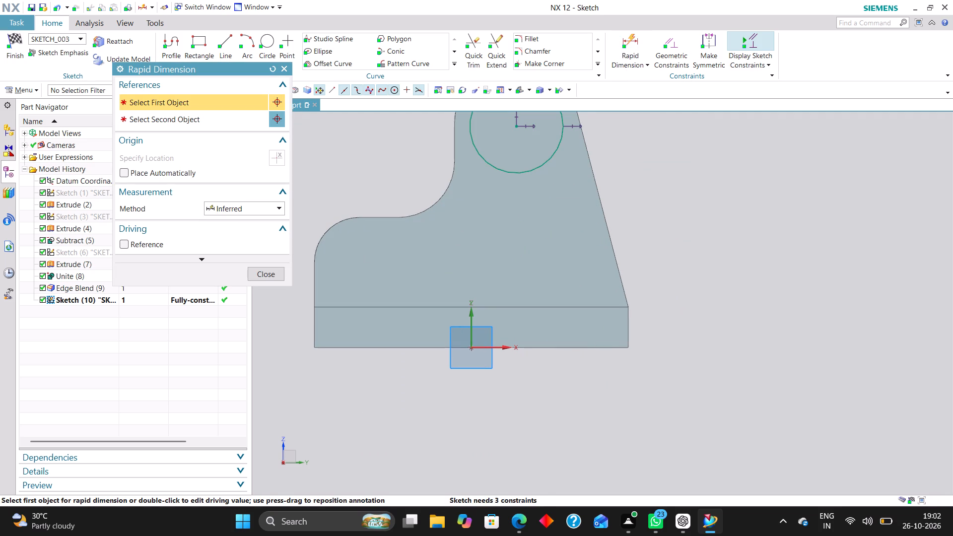
click(627, 327)
scroll(619, 362, down, 2)
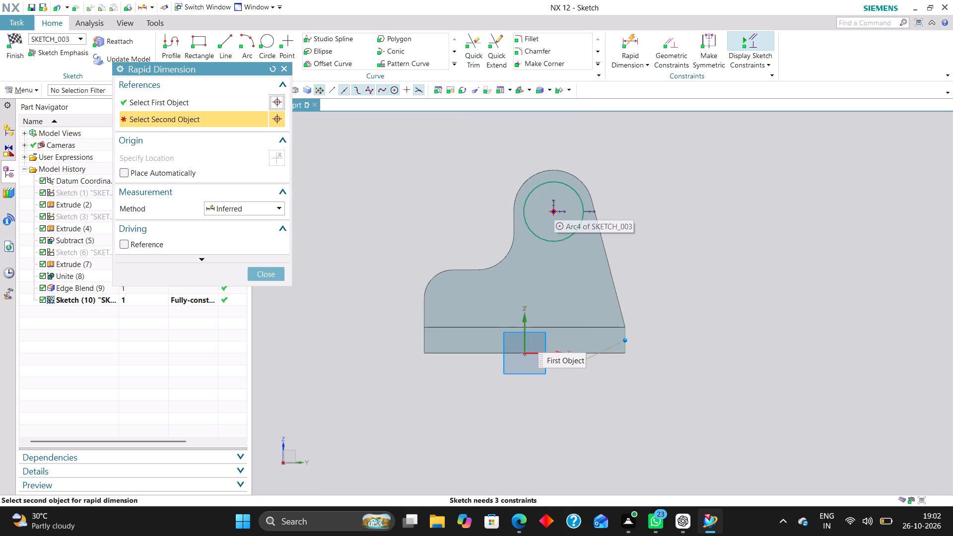
click(551, 210)
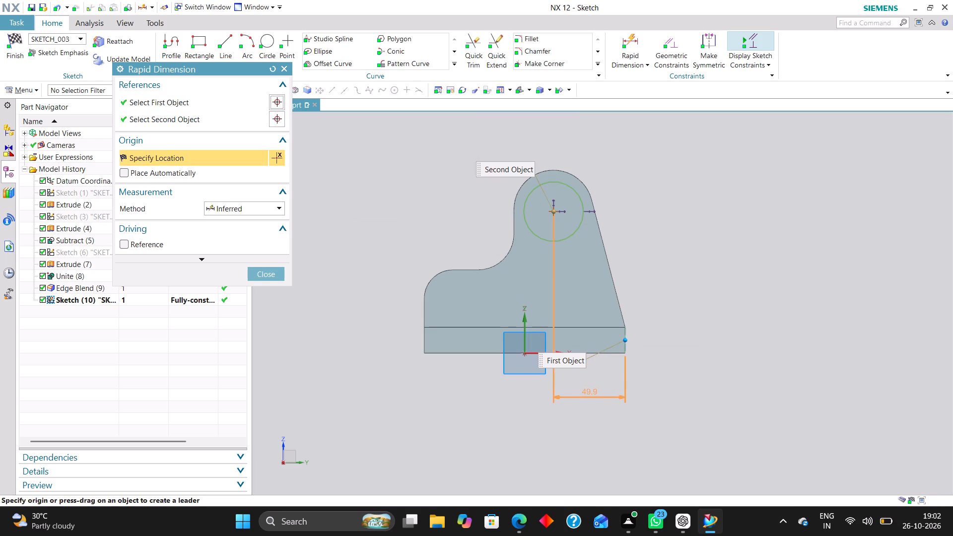
click(587, 391)
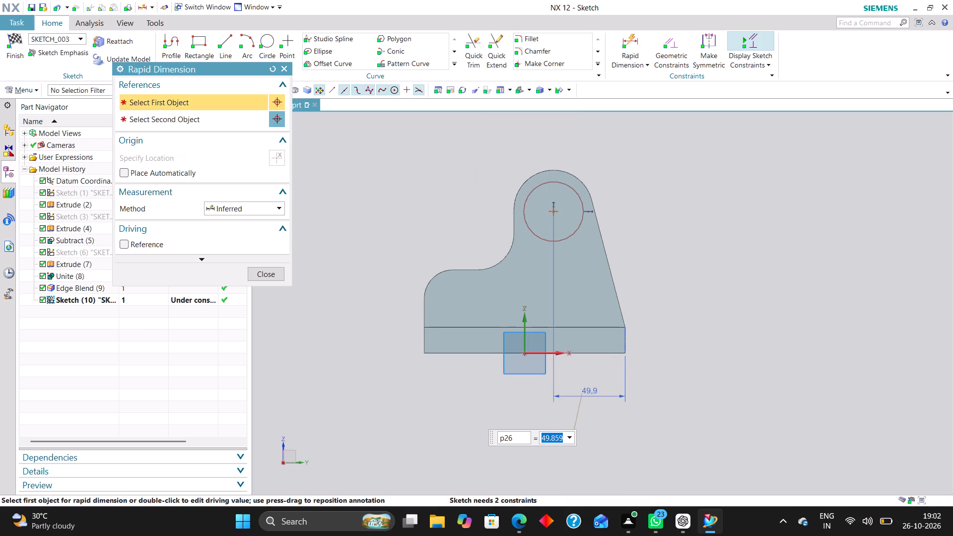
text(50)
key(Return)
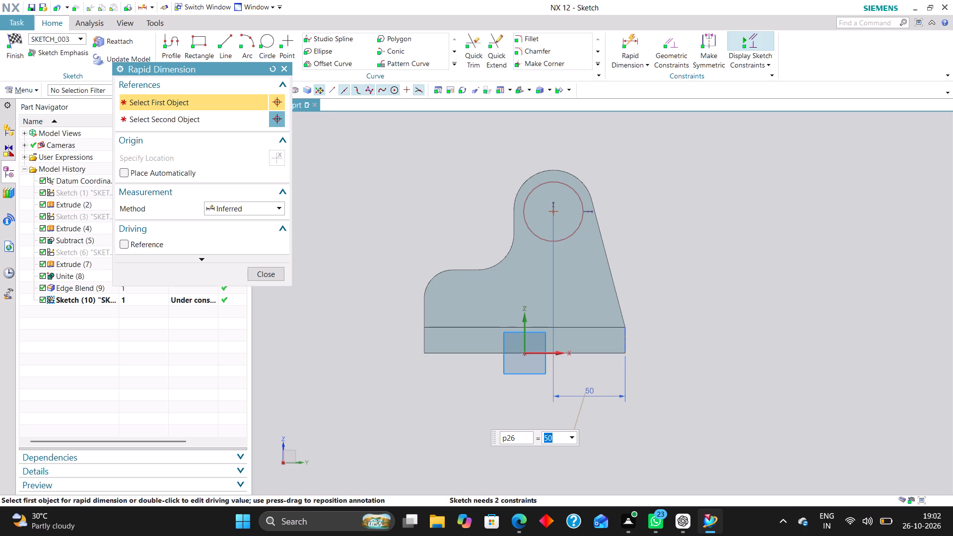
Dimension the circle's centre 100 mm vertically from the horizontal axis along the base's bottom.
click(544, 353)
click(554, 212)
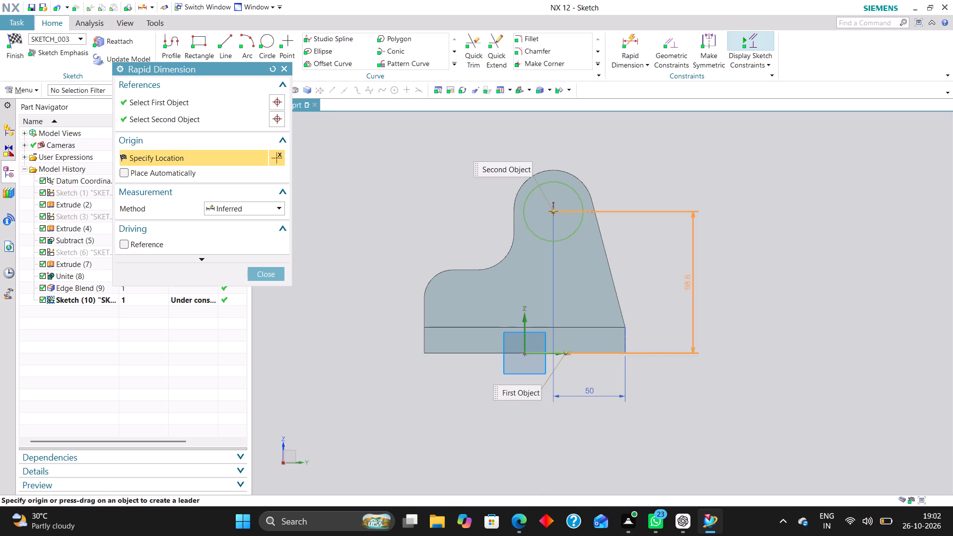
click(687, 276)
text(100)
key(Return)
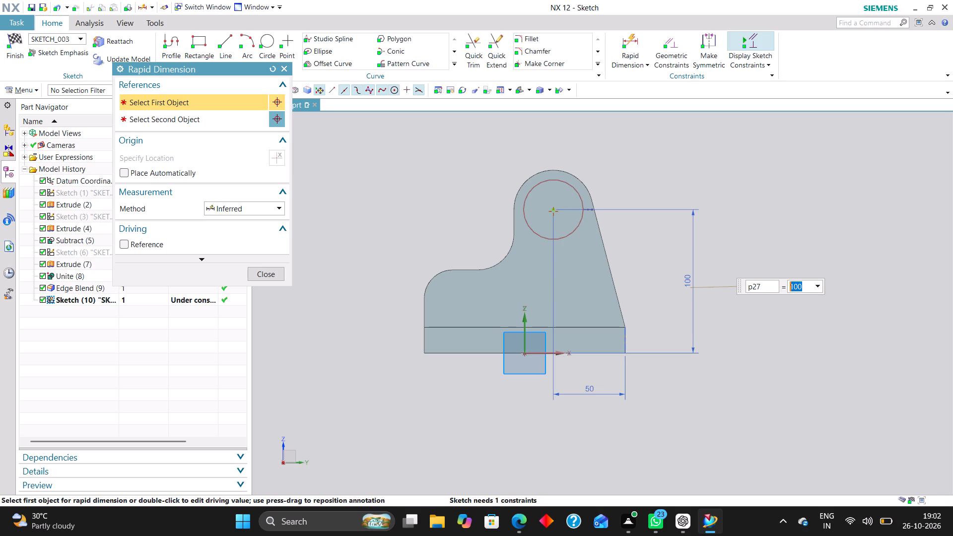
Add a diametral dimension of 55 mm to the circle and finish the sketch.
click(264, 209)
click(264, 308)
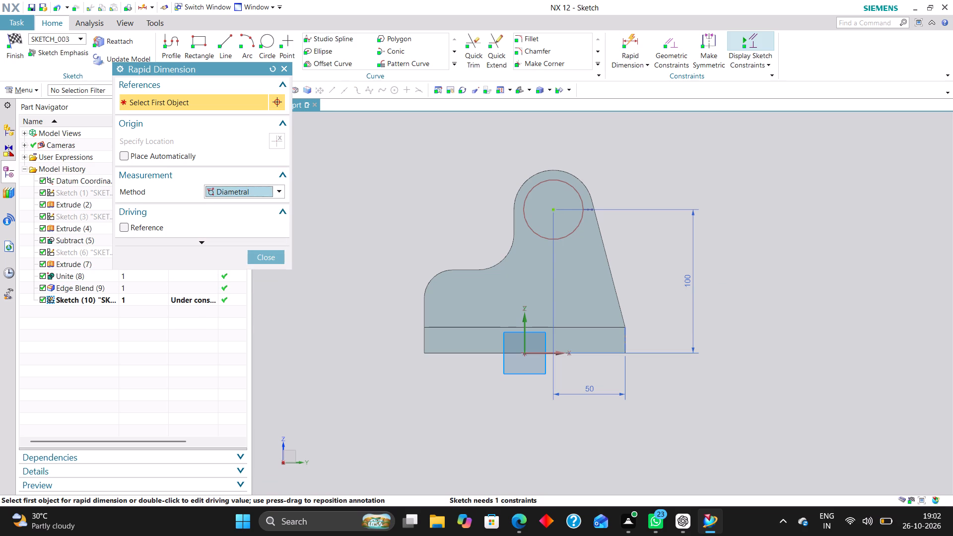
click(568, 186)
click(612, 145)
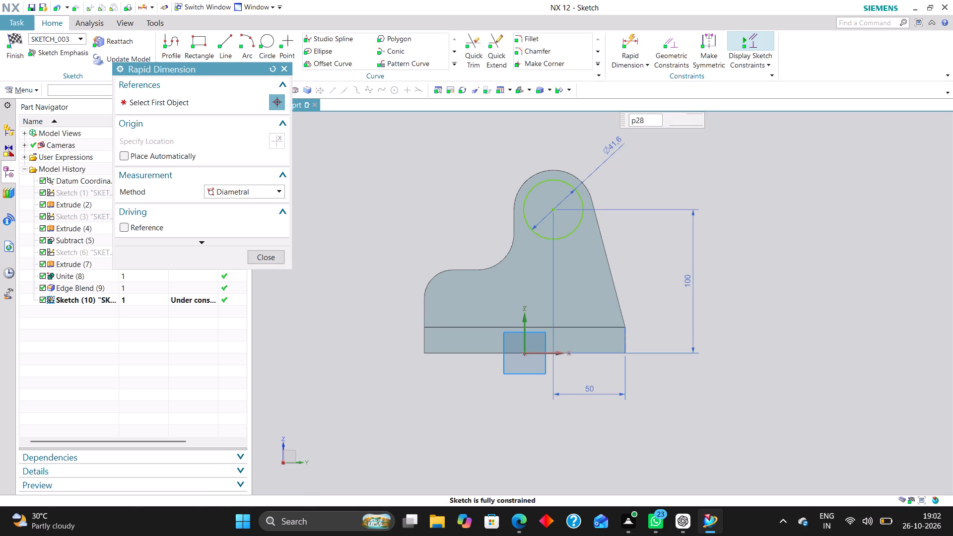
text(55)
key(Return)
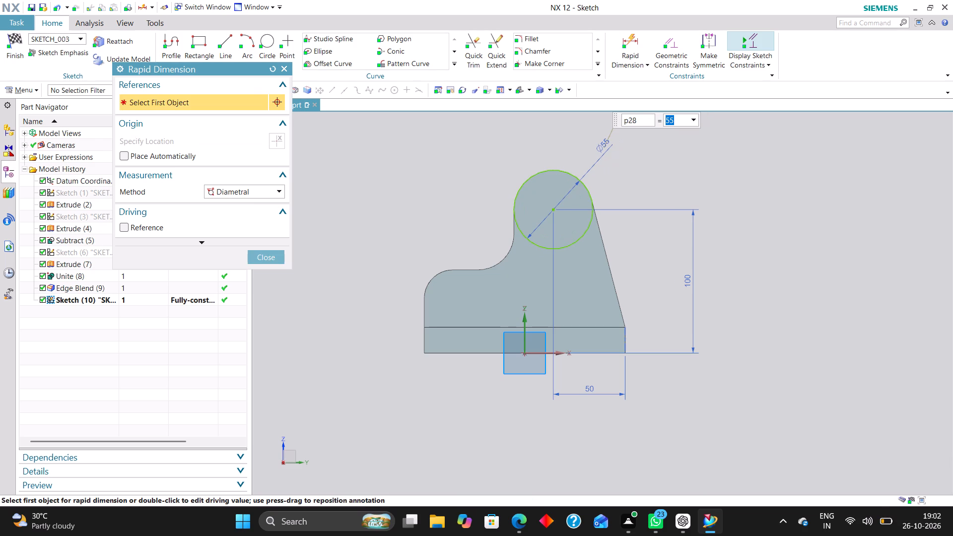
click(263, 255)
click(10, 37)
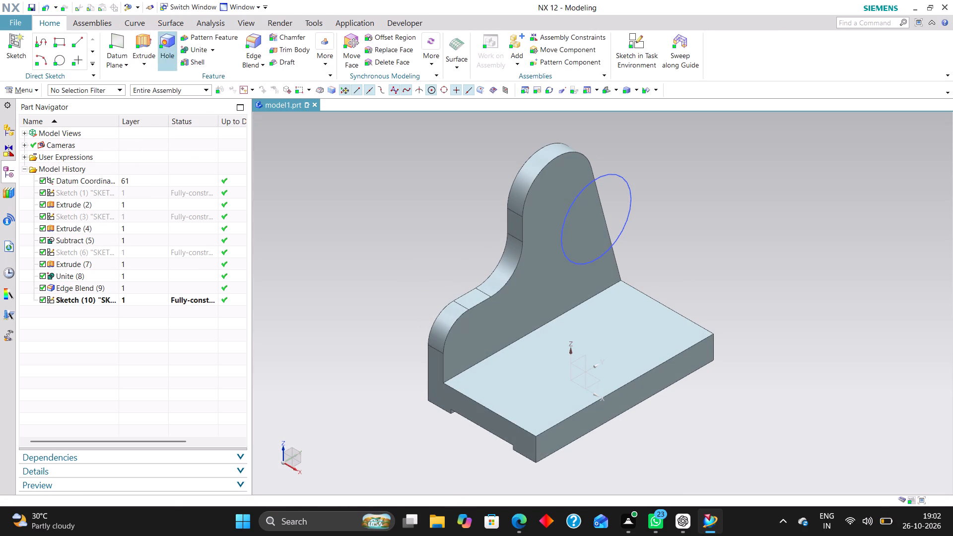
Extrude the 55 mm circle in the reversed direction through the upright plate, from 17 mm to 65 mm, with the inferred Boolean.
click(144, 46)
click(616, 173)
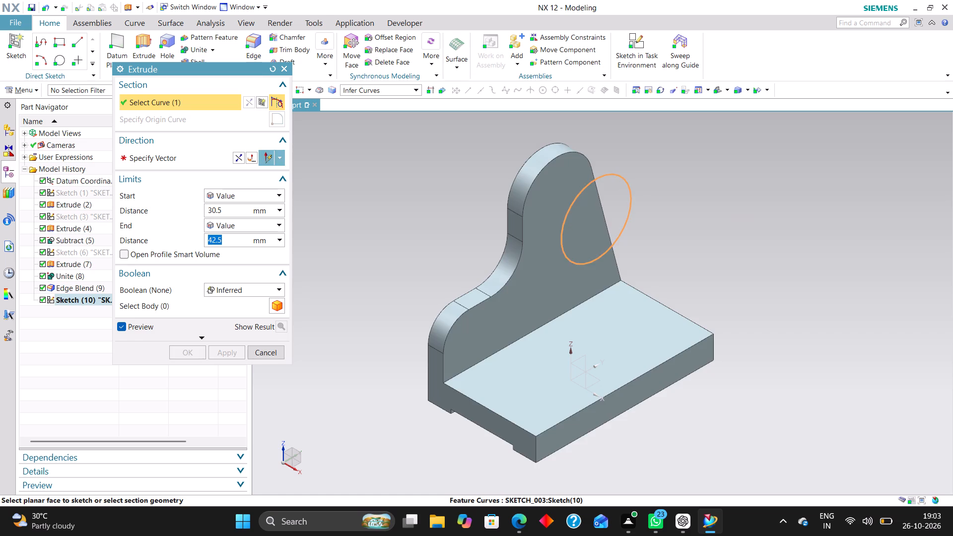
click(236, 157)
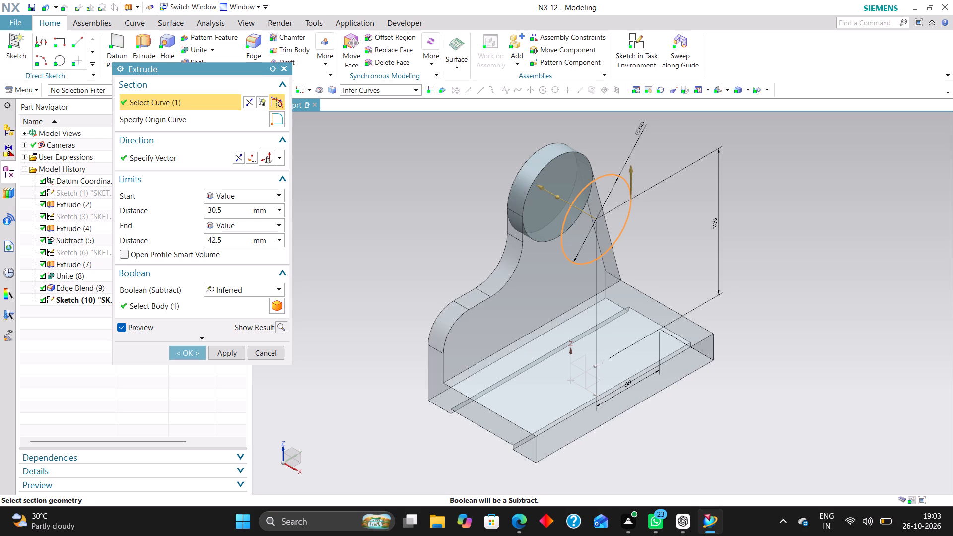
scroll(534, 192, up, 6)
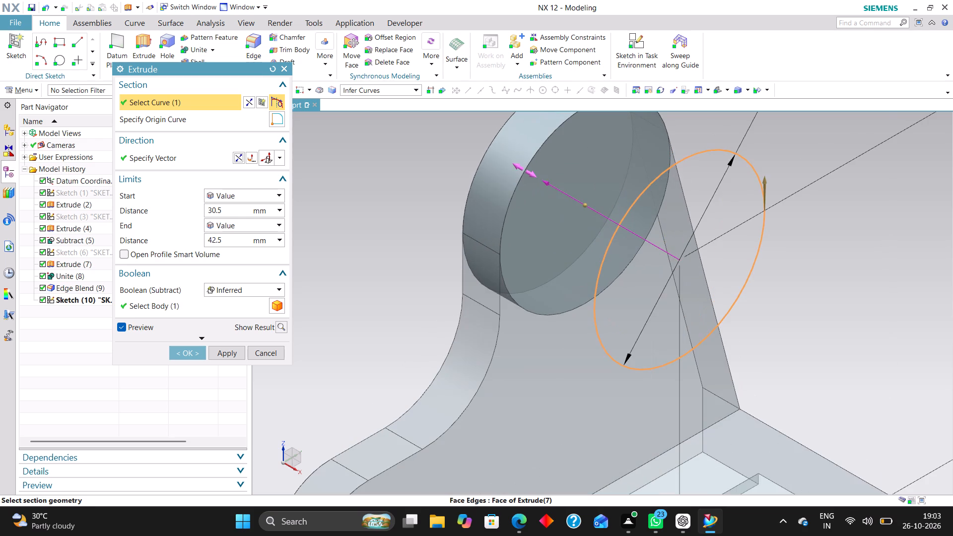
drag(546, 184, 475, 166)
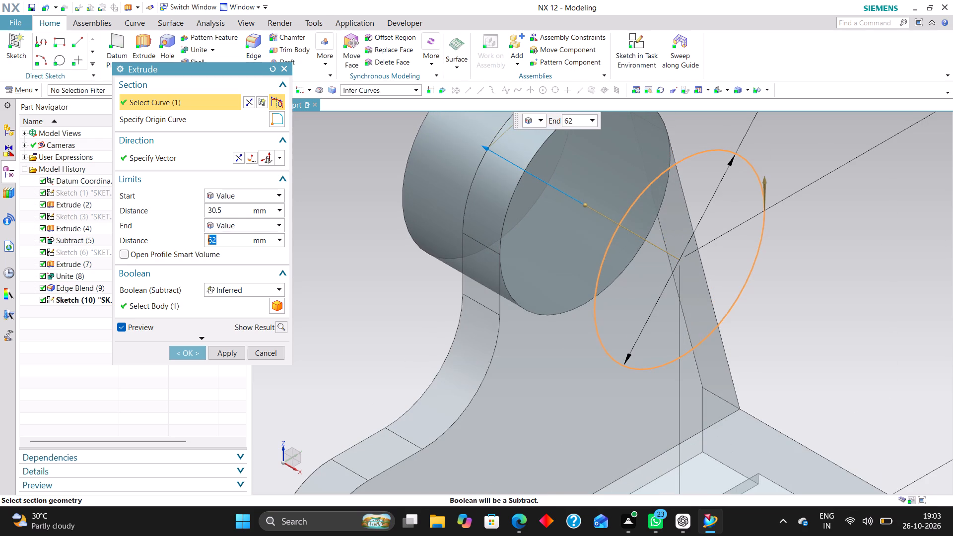
drag(584, 206, 622, 232)
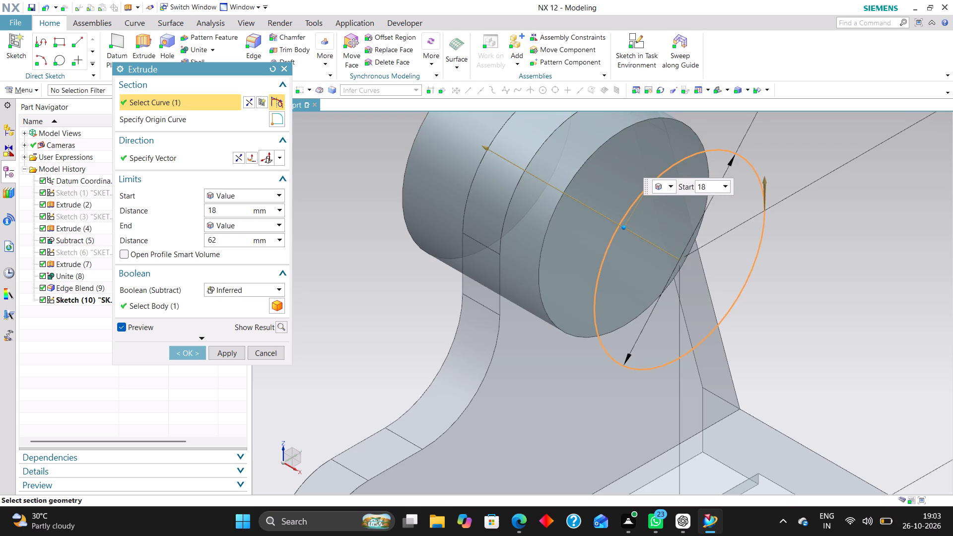
drag(622, 232, 624, 234)
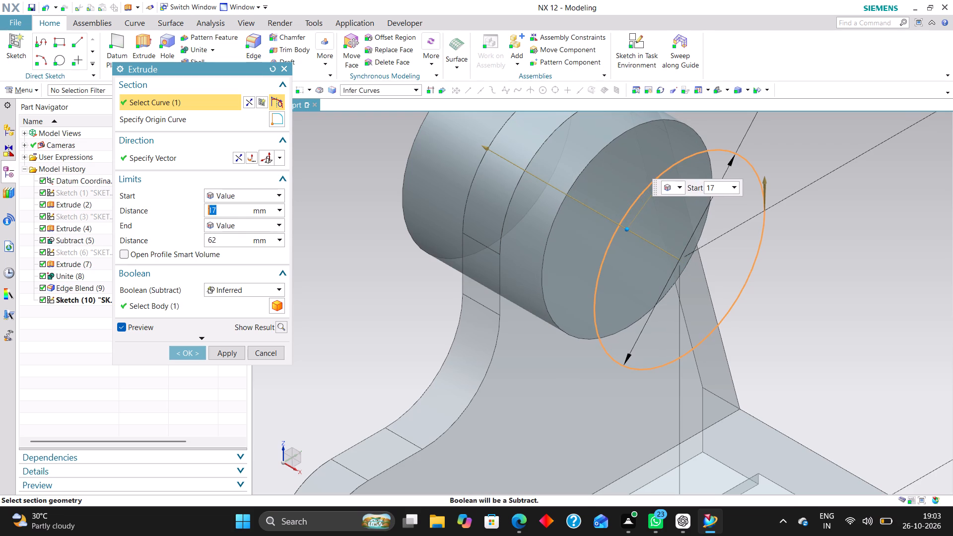
drag(483, 147, 475, 141)
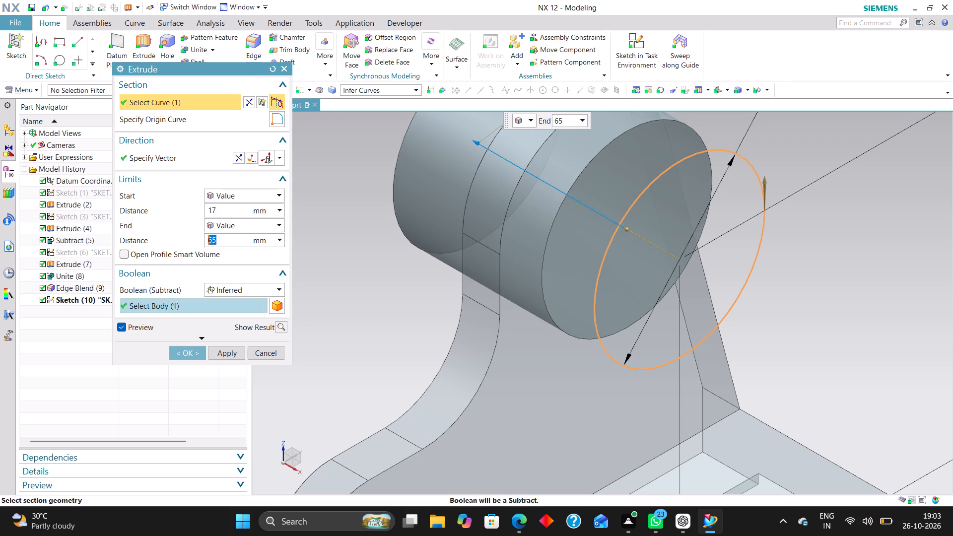
click(190, 352)
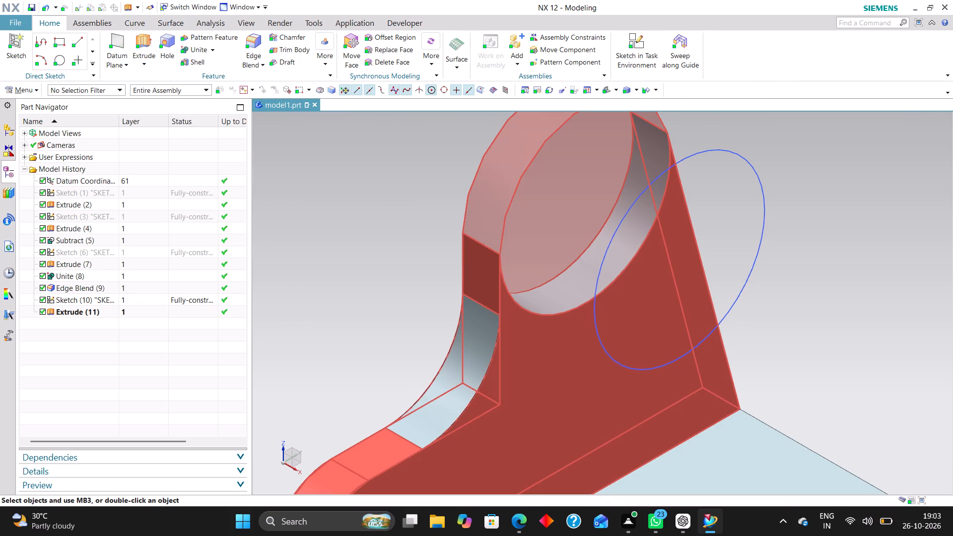
Edit the circle's extrude and set its Boolean to None so the boss is a separate solid.
scroll(372, 297, down, 2)
scroll(216, 310, down, 1)
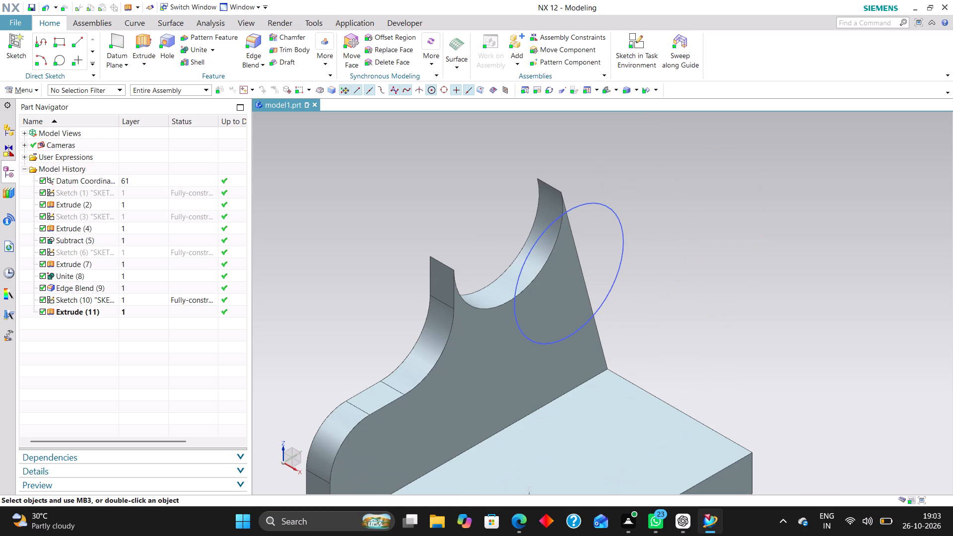
click(132, 309)
right_click(134, 307)
click(190, 81)
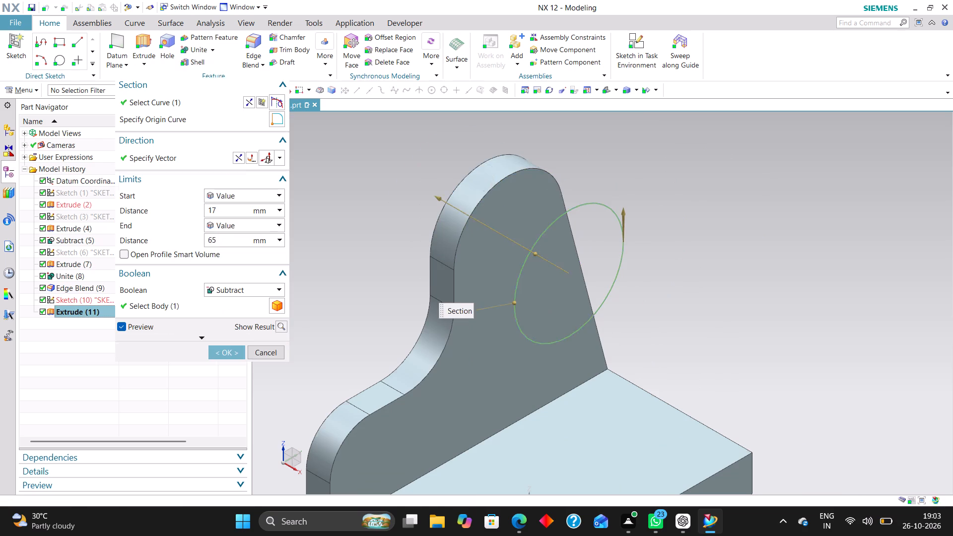
click(239, 289)
click(243, 300)
click(223, 334)
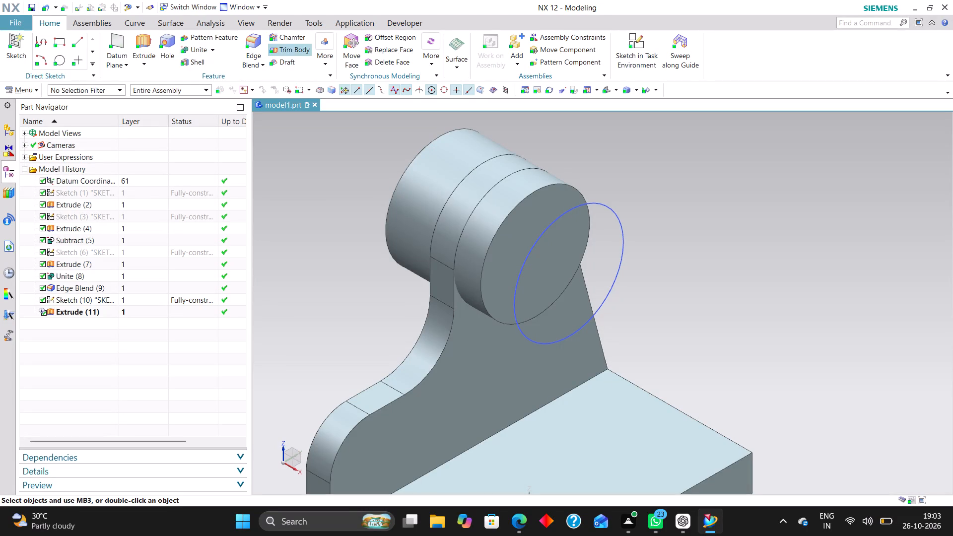
Measure the distance between the two end faces of the cylindrical boss and keep the measurement.
click(212, 24)
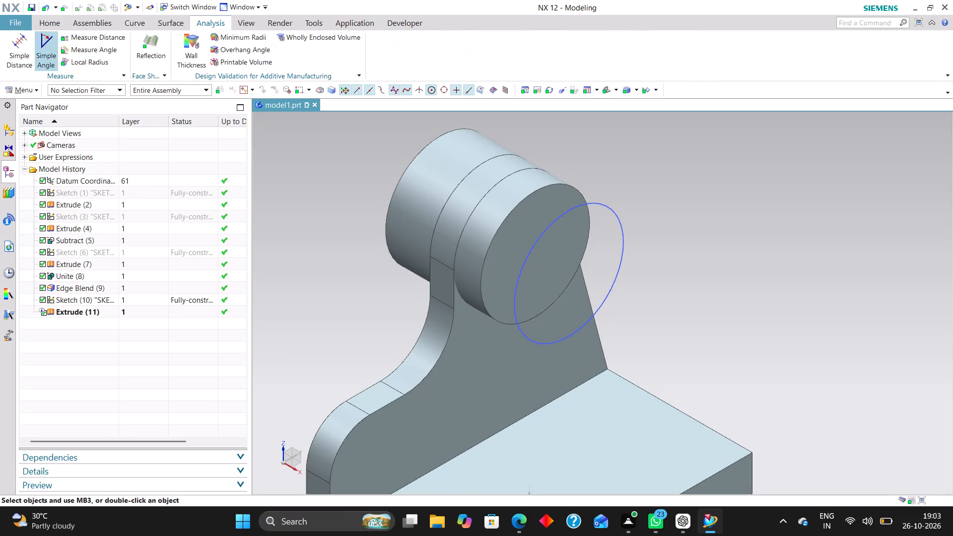
click(22, 48)
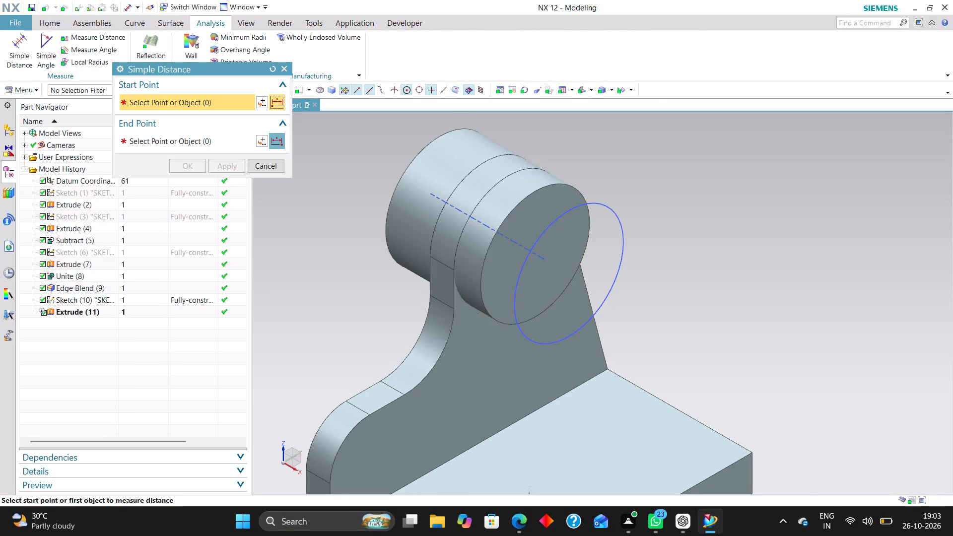
scroll(369, 200, up, 3)
middle_drag(379, 228, 434, 254)
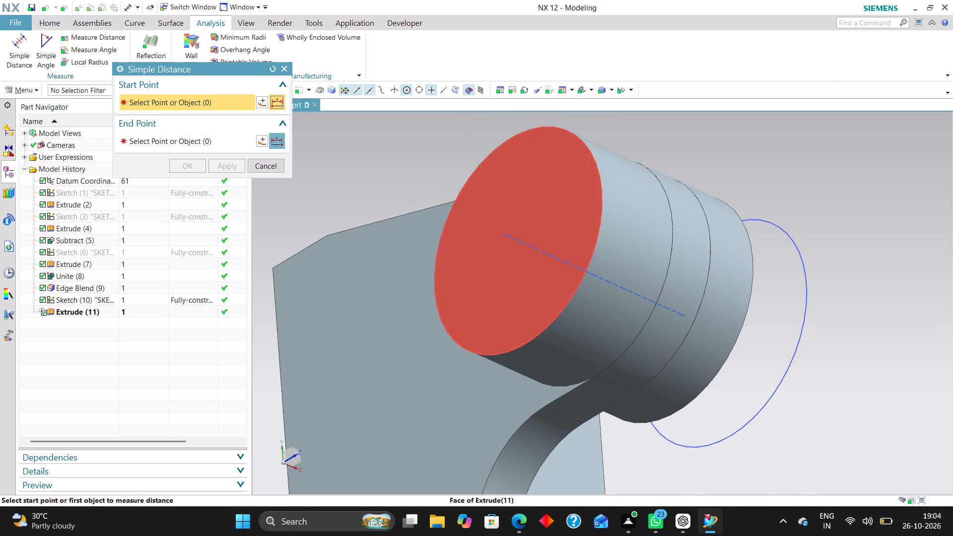
click(474, 261)
scroll(749, 336, up, 1)
middle_drag(748, 336, 675, 312)
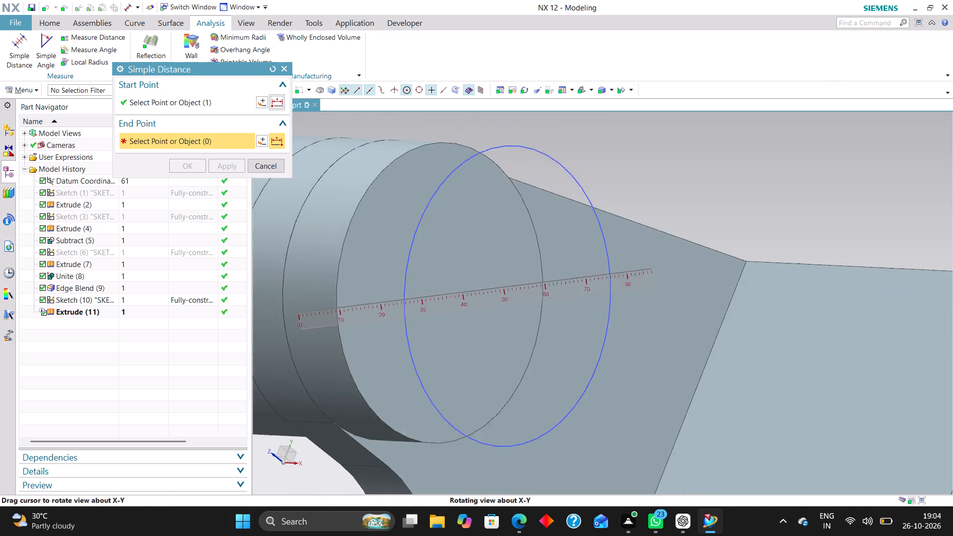
middle_drag(675, 312, 675, 313)
scroll(759, 297, down, 4)
middle_drag(669, 335, 655, 335)
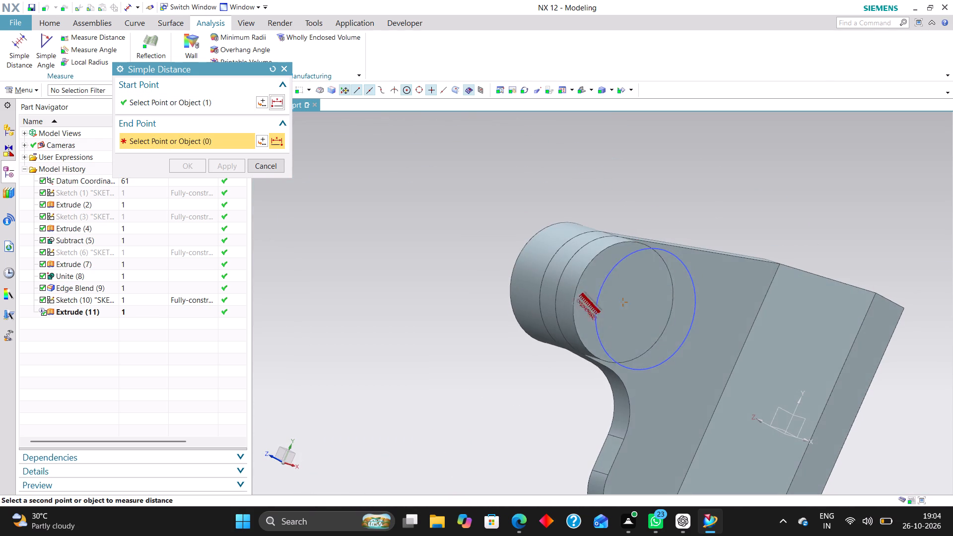
click(589, 301)
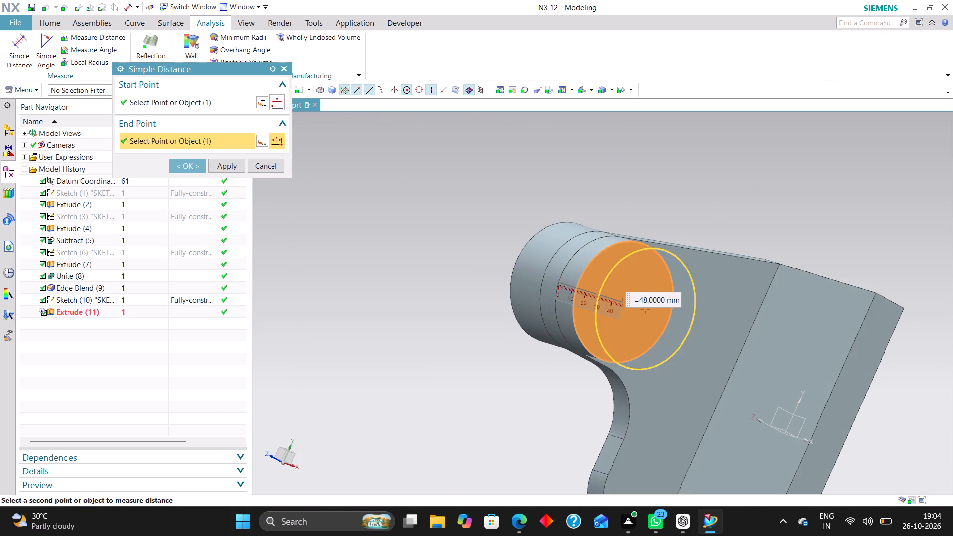
scroll(711, 220, down, 3)
middle_drag(755, 386, 749, 353)
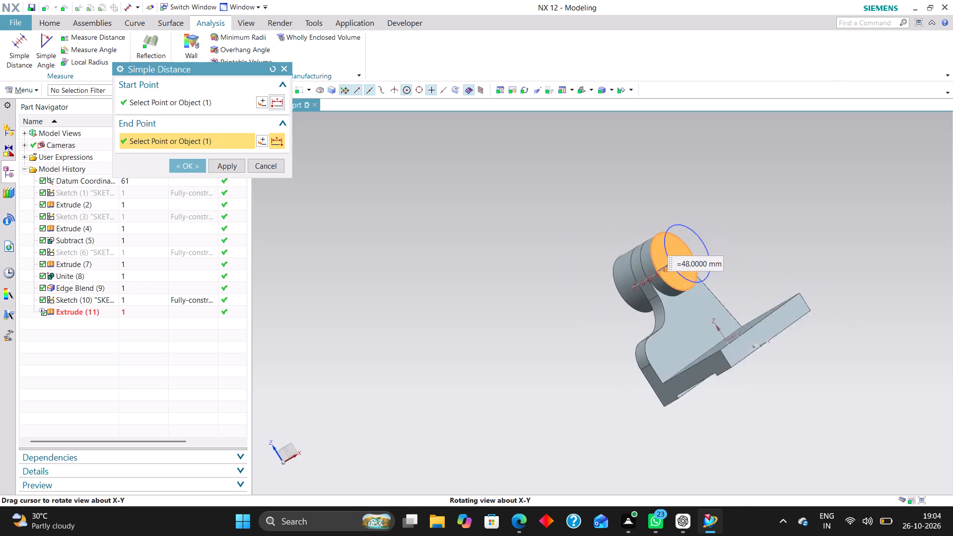
middle_drag(749, 353, 767, 390)
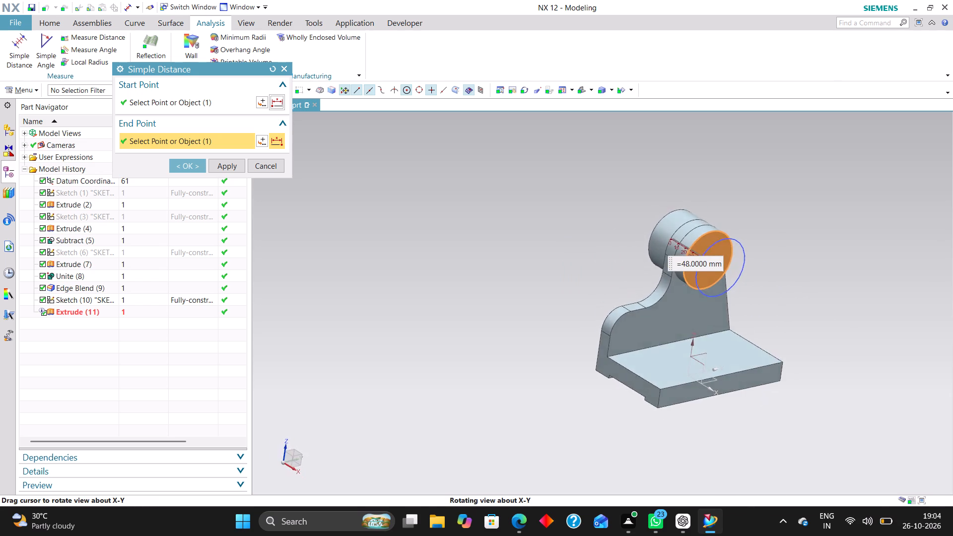
middle_drag(767, 390, 772, 403)
scroll(773, 402, up, 1)
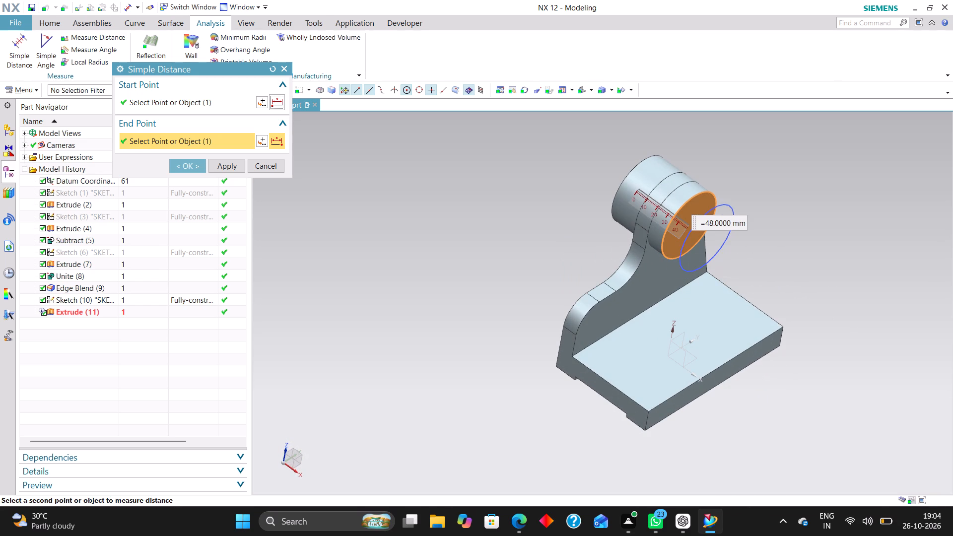
click(181, 164)
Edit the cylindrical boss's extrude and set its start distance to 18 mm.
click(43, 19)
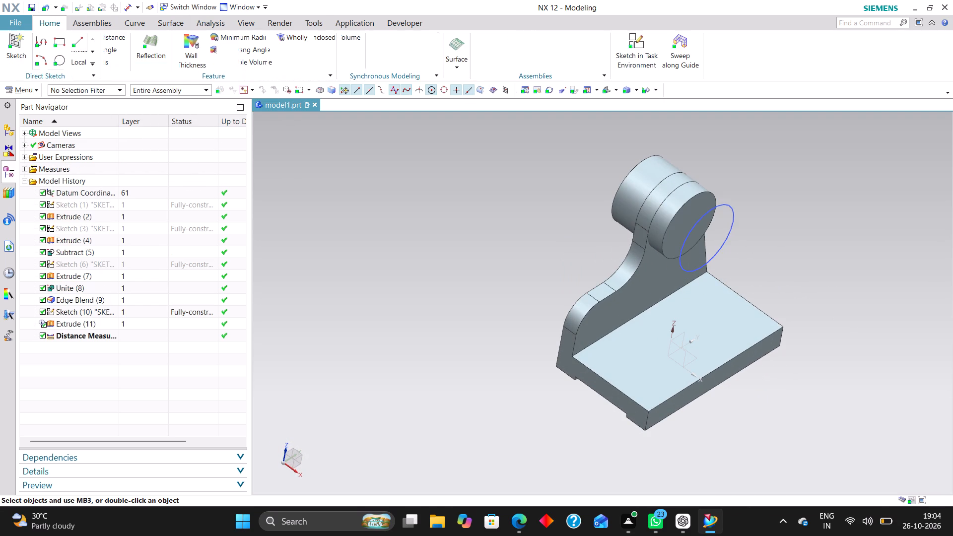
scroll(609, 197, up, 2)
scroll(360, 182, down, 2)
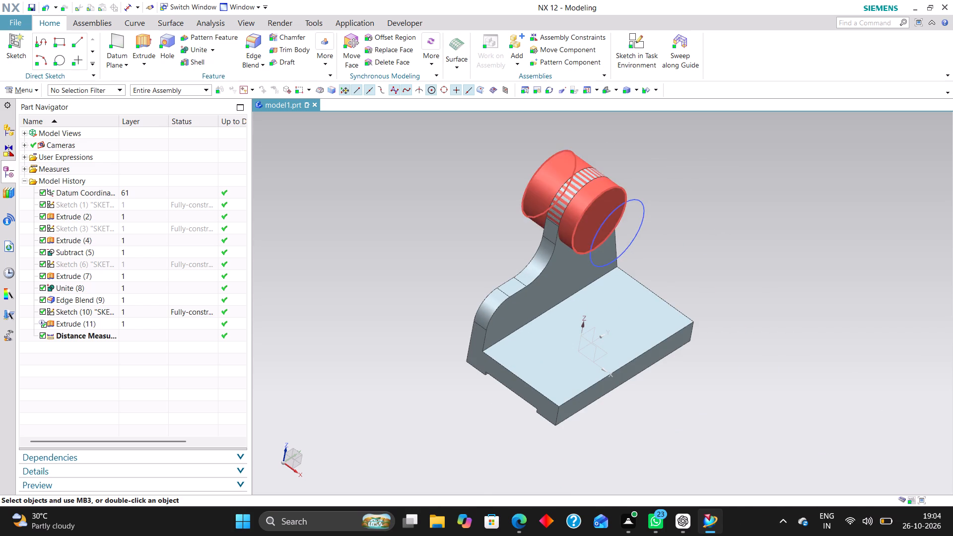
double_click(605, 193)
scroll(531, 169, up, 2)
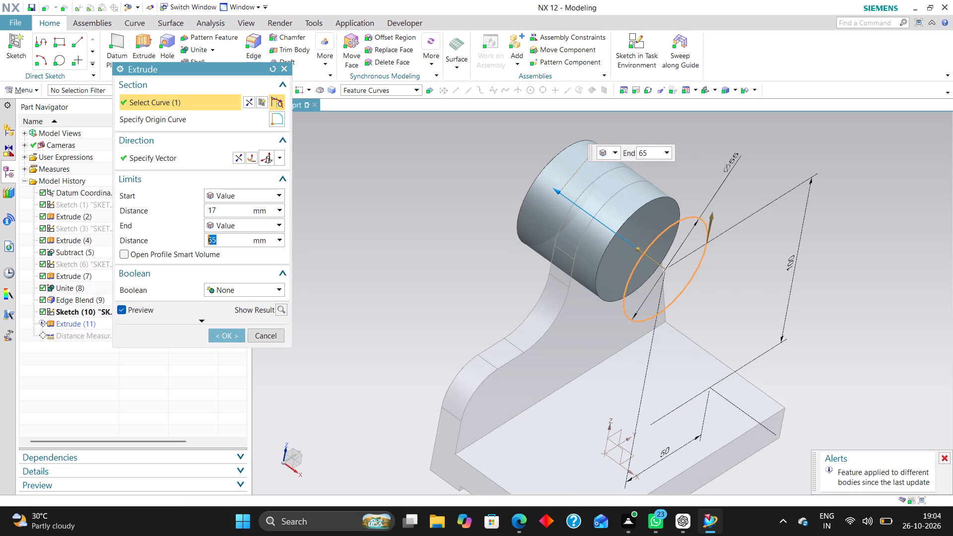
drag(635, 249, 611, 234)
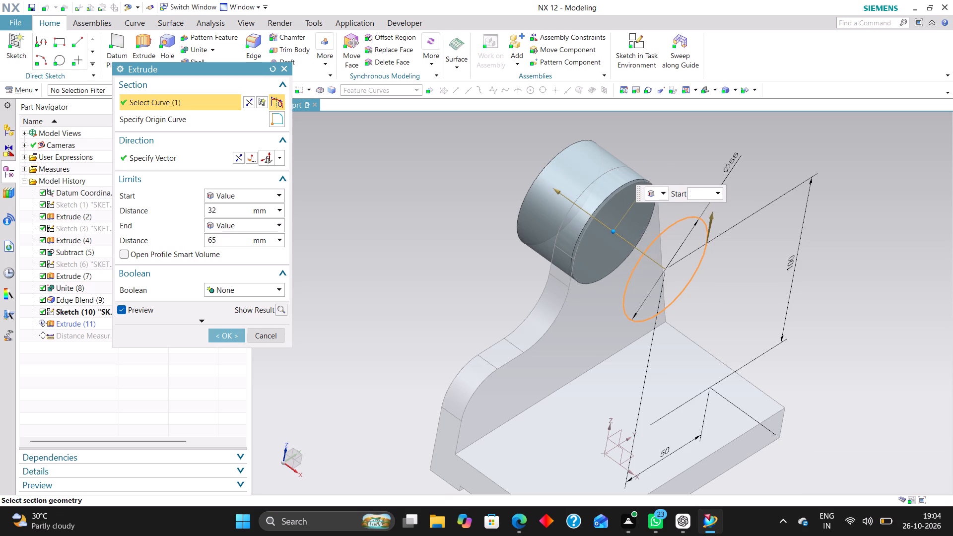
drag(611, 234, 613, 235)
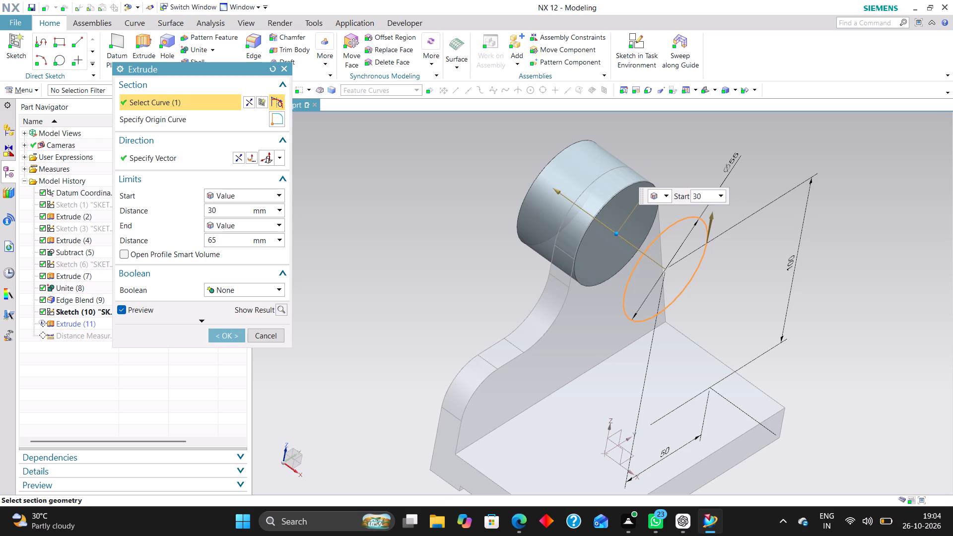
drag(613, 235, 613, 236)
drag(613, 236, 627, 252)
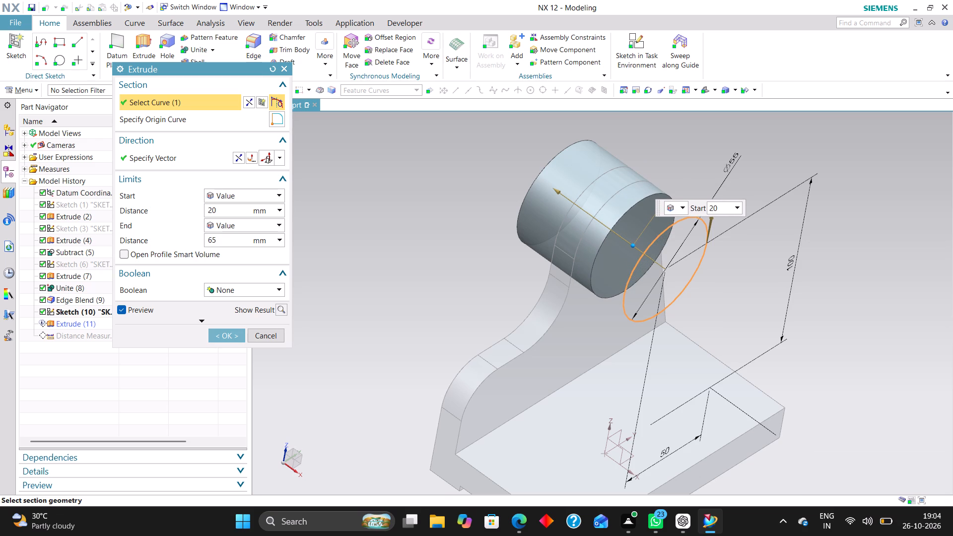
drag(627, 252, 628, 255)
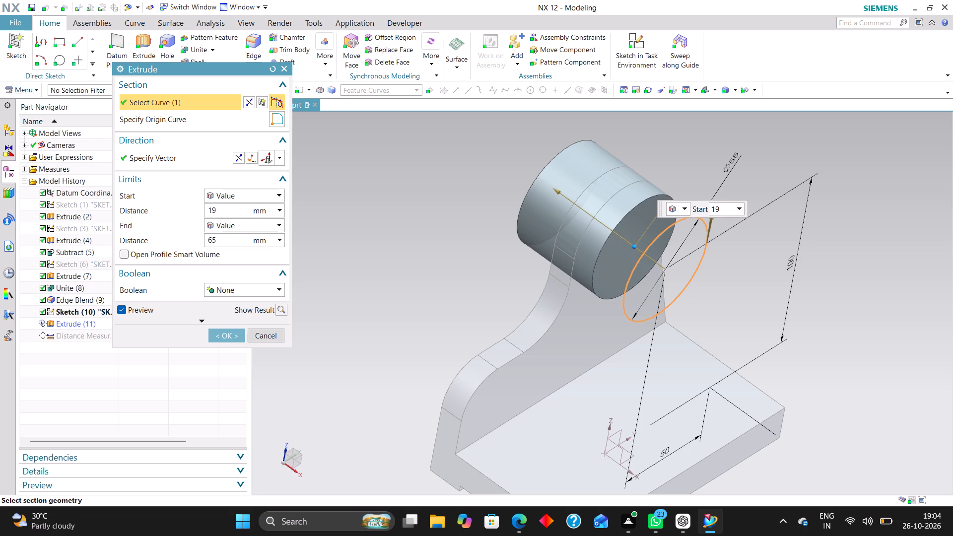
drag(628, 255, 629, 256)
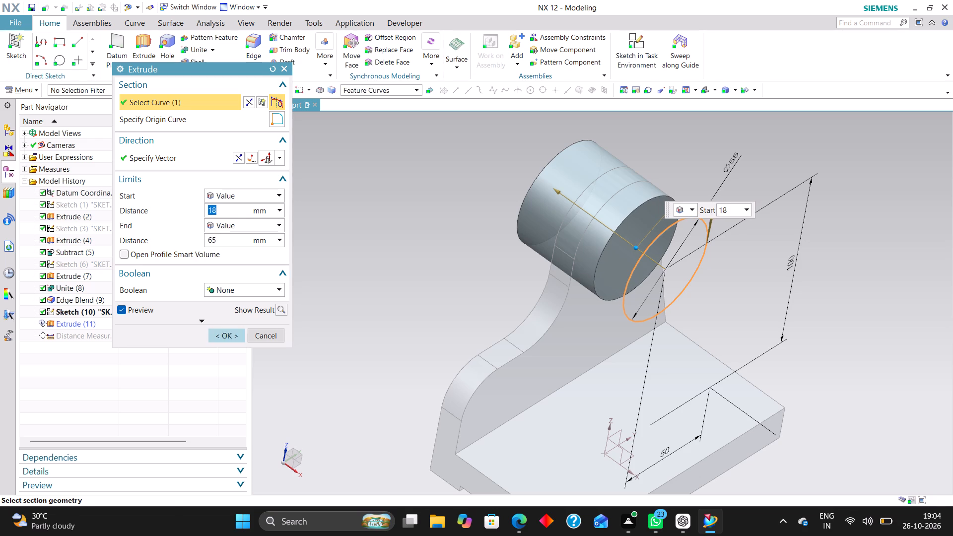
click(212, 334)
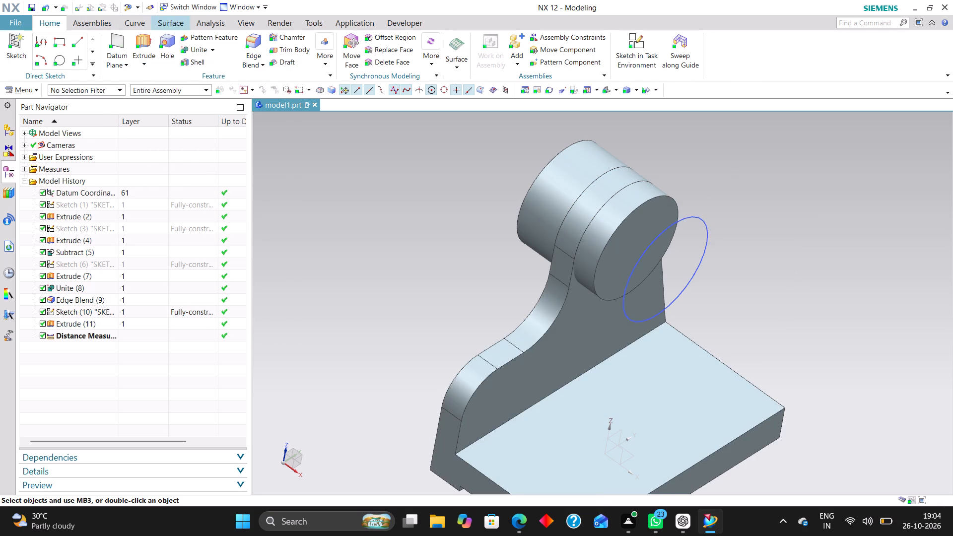
Measure the distance from the upright plate's base-side face to the boss's nearer end face without keeping the measurement.
click(207, 20)
click(578, 325)
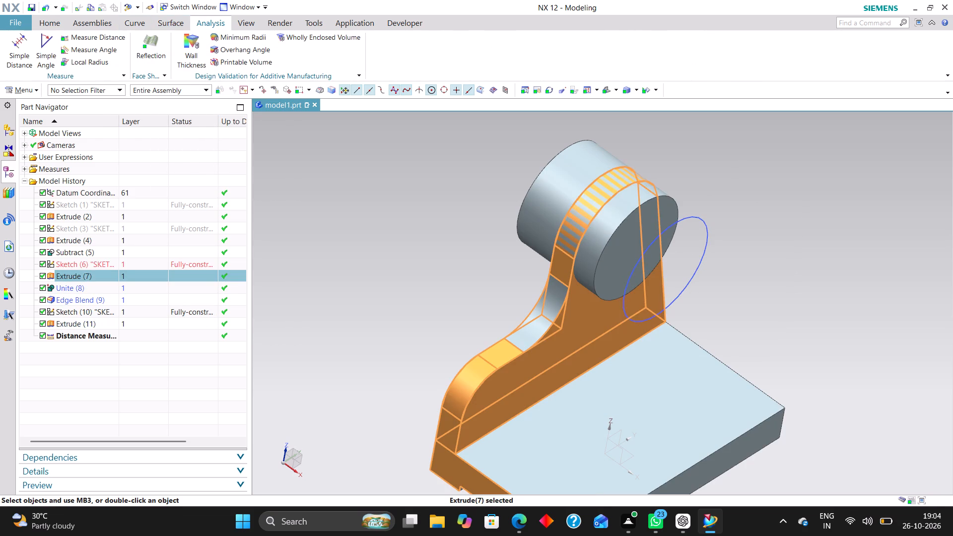
click(621, 254)
click(280, 222)
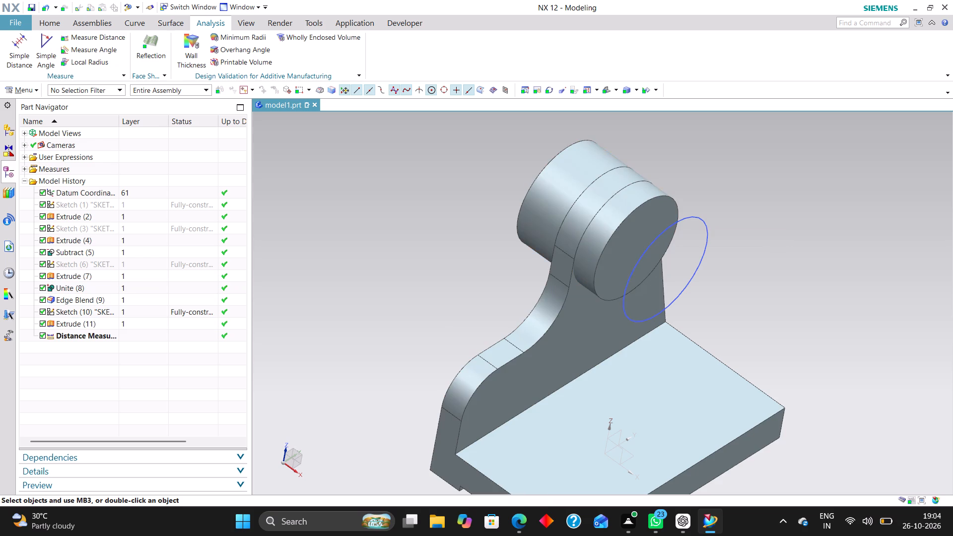
click(21, 46)
click(574, 325)
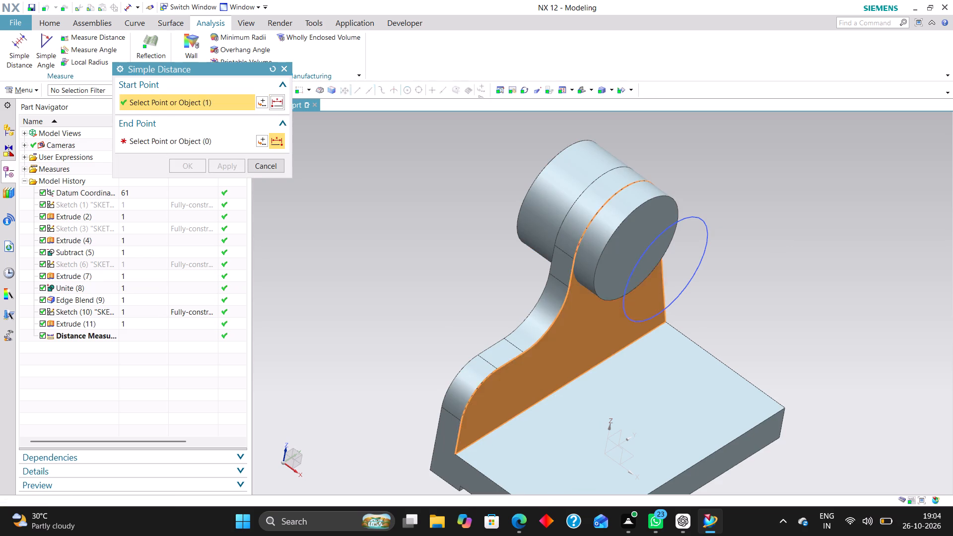
click(619, 257)
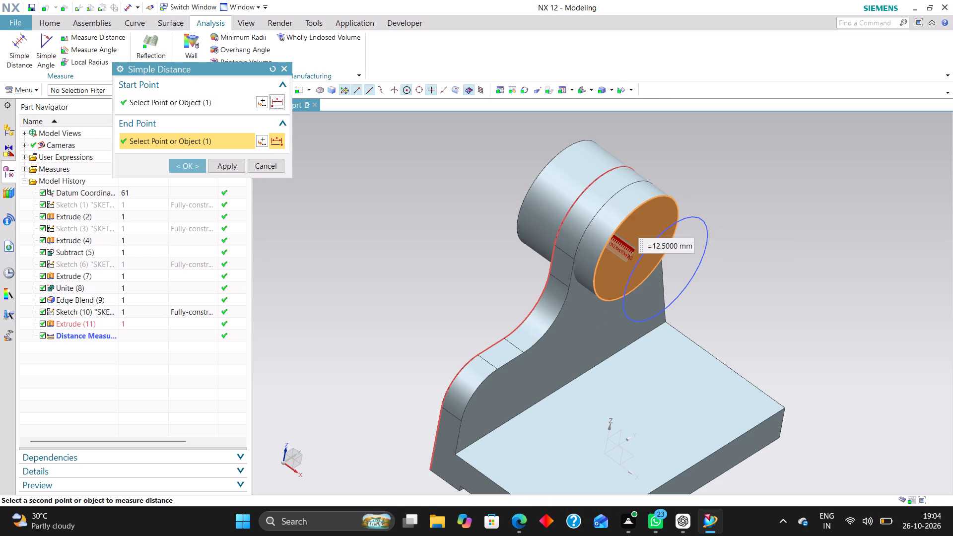
click(268, 168)
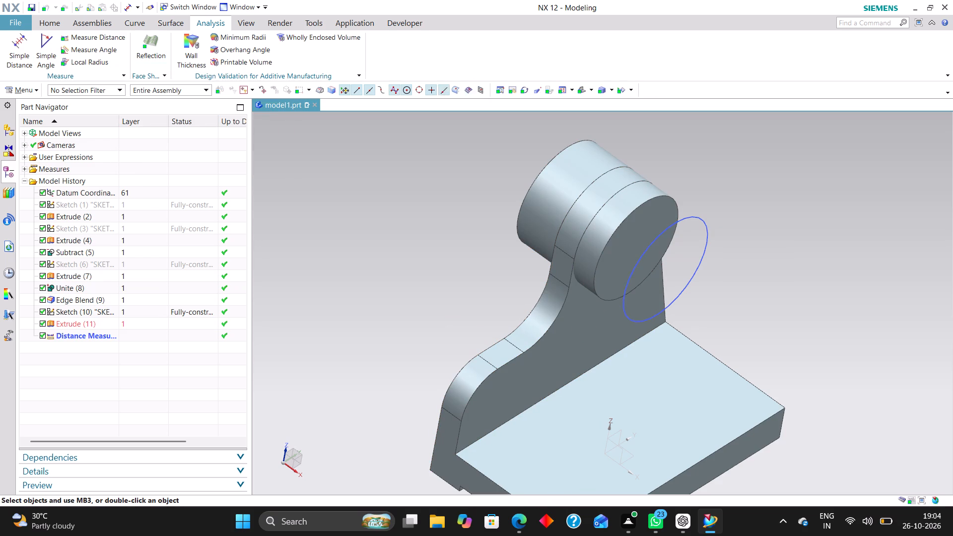
Edit the cylindrical boss's extrude and set its start distance to 19.5 mm.
double_click(622, 232)
scroll(641, 263, up, 1)
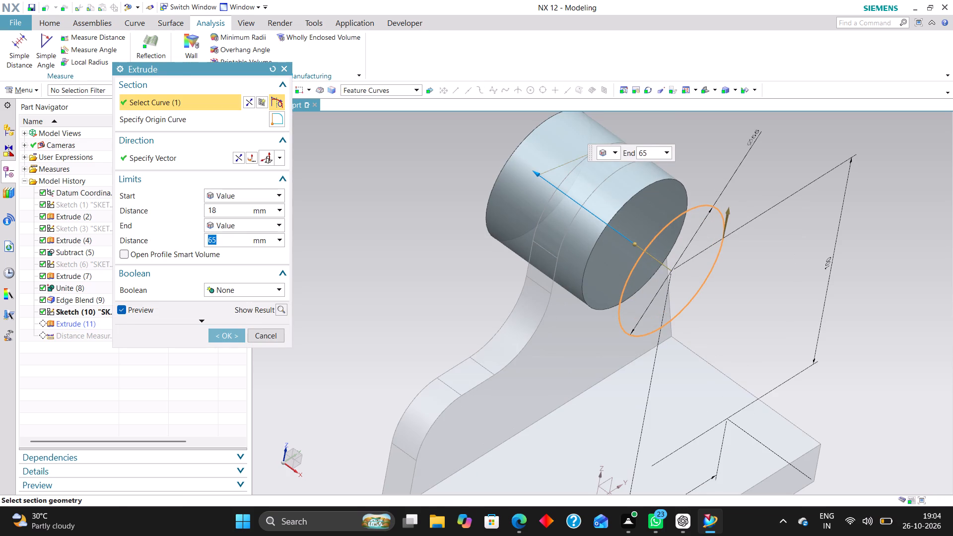
click(634, 244)
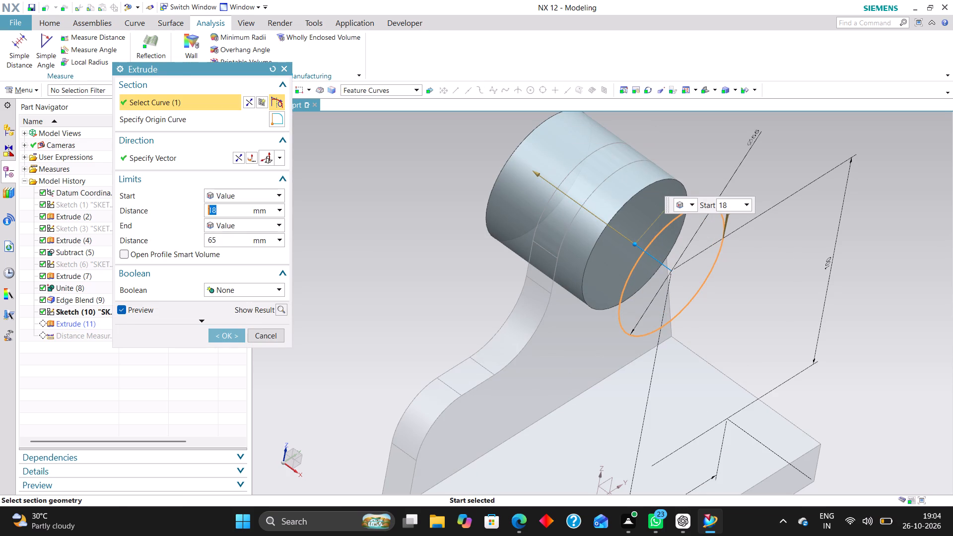
click(634, 245)
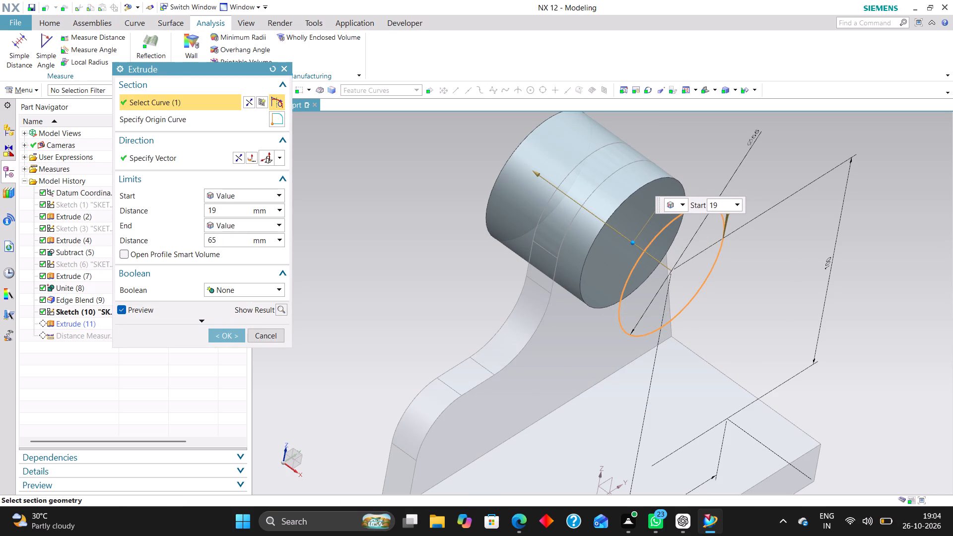
click(232, 211)
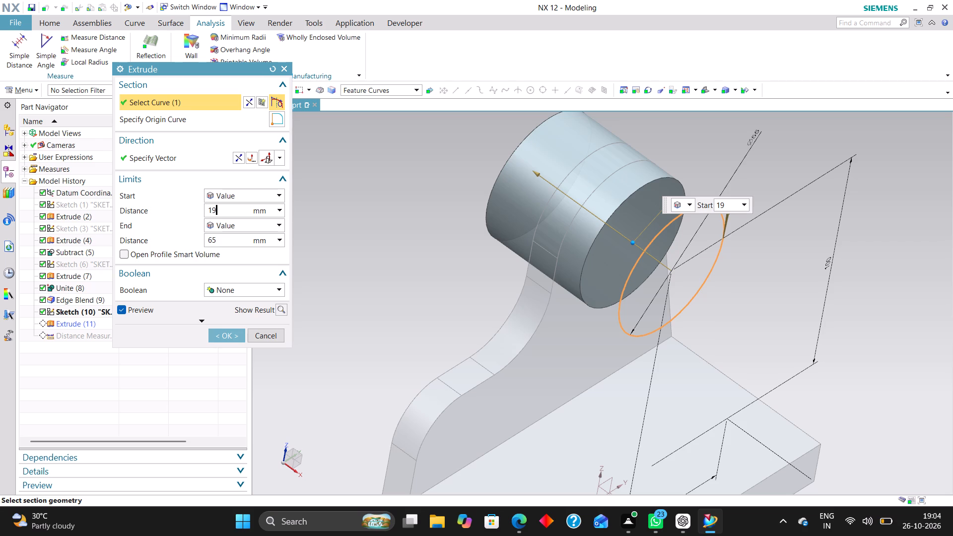
key(BackSpace)
key(BackSpace)
text(19.5)
key(Return)
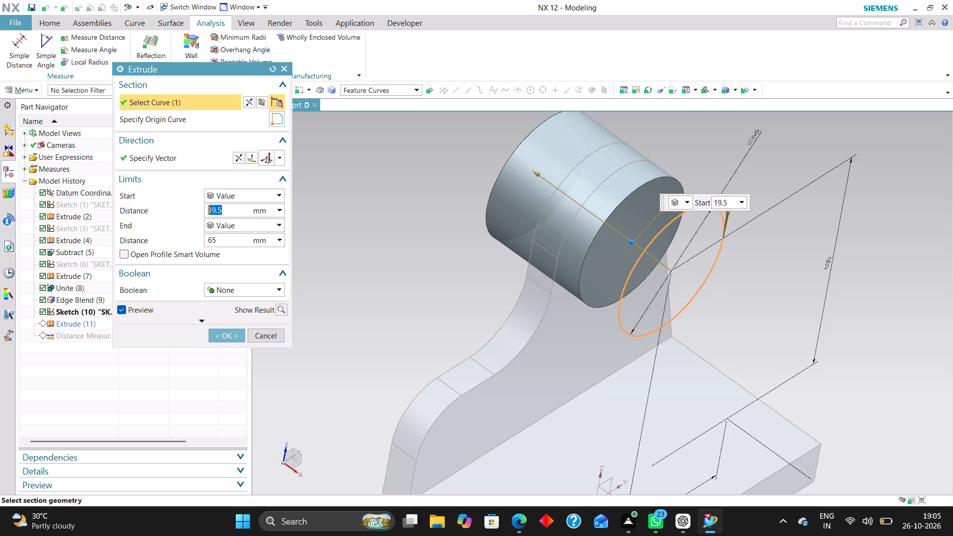
click(235, 337)
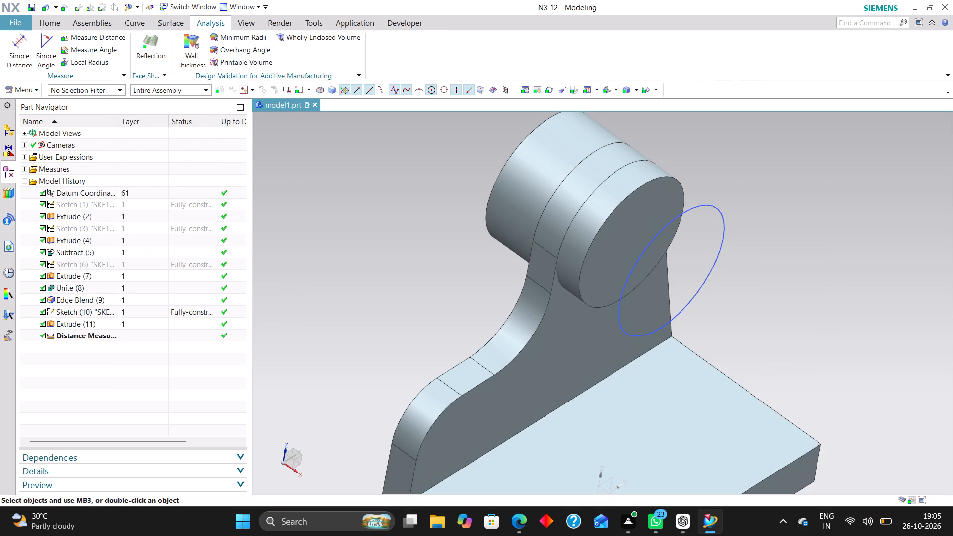
Measure the boss's projection from the upright plate's base-side face to its end face again, without keeping the measurement.
click(23, 43)
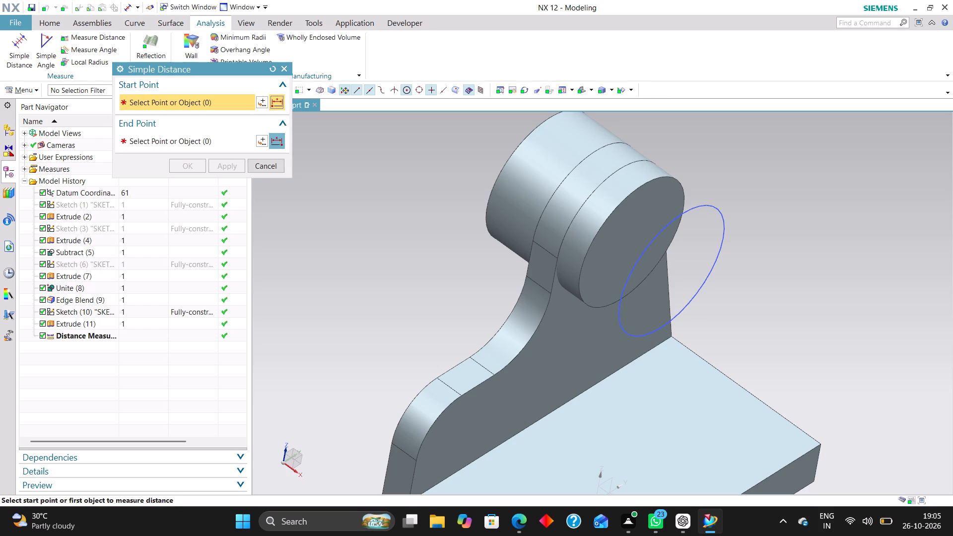
click(568, 364)
click(608, 250)
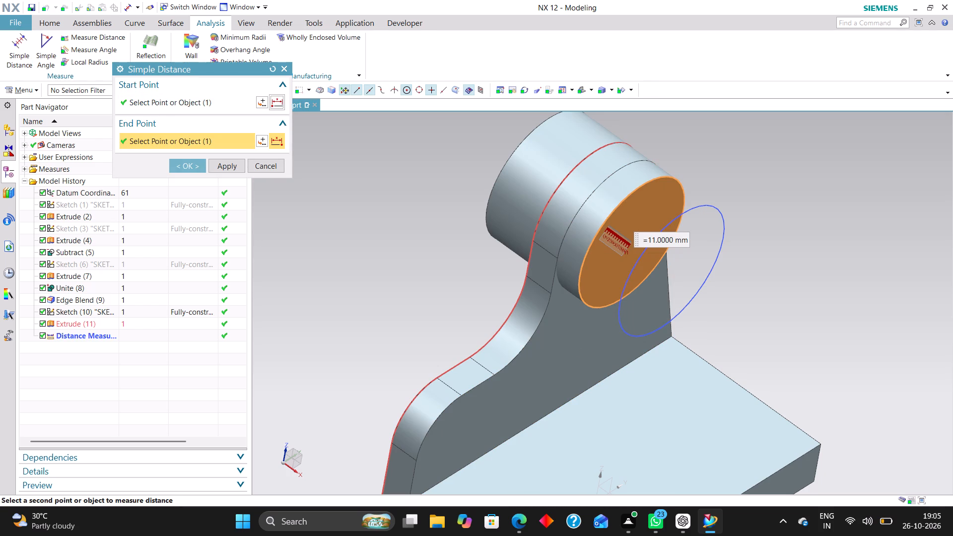
click(261, 167)
Edit the cylindrical boss's extrude and set its start distance to 18.5 mm.
double_click(603, 219)
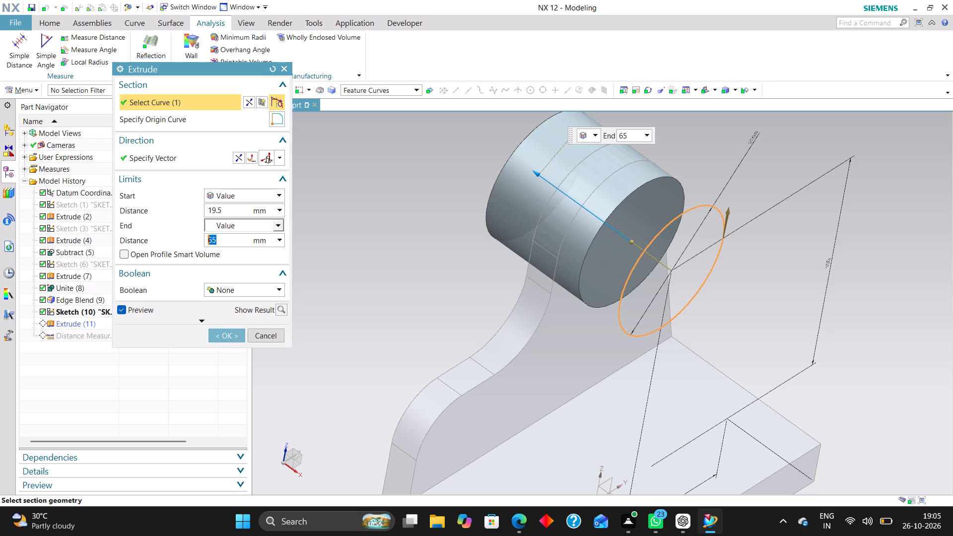
click(225, 208)
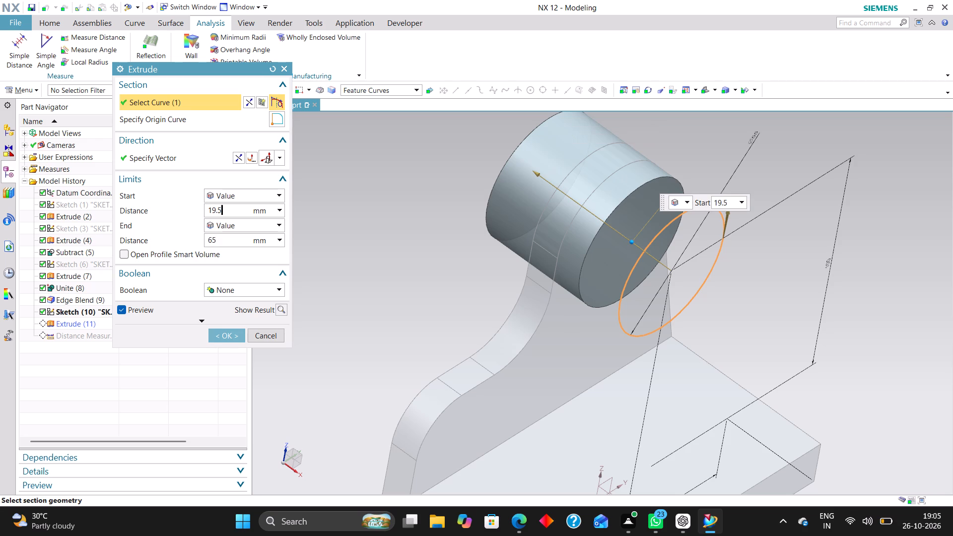
key(BackSpace)
key(BackSpace)
key(BackSpace)
text(8.5)
key(Return)
click(215, 333)
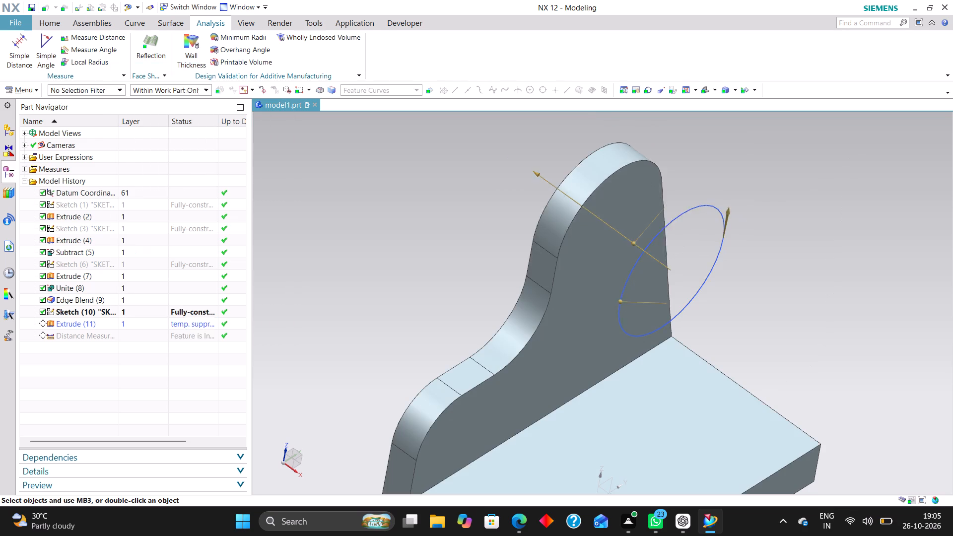
Measure the boss's projection from the upright plate's base-side face to its end face, without keeping the measurement.
click(19, 46)
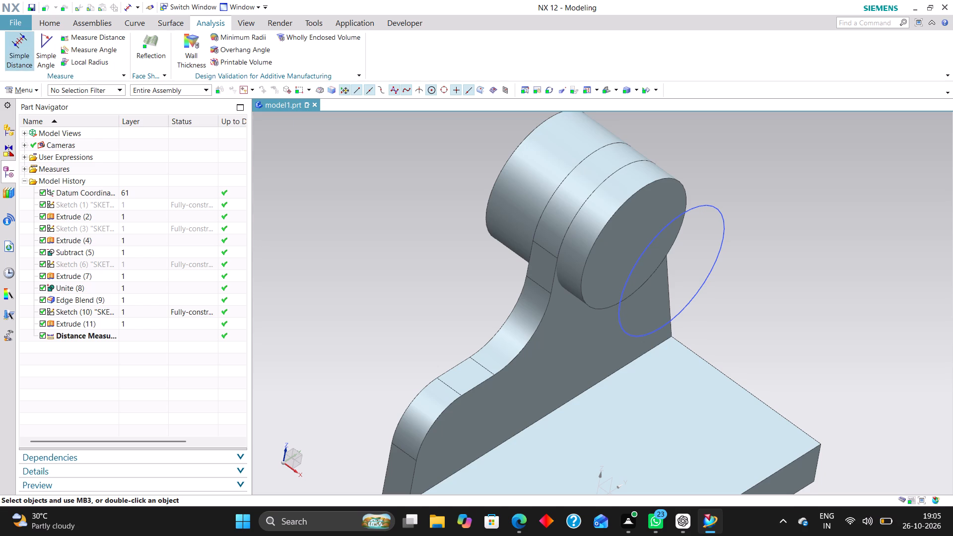
click(546, 360)
click(603, 252)
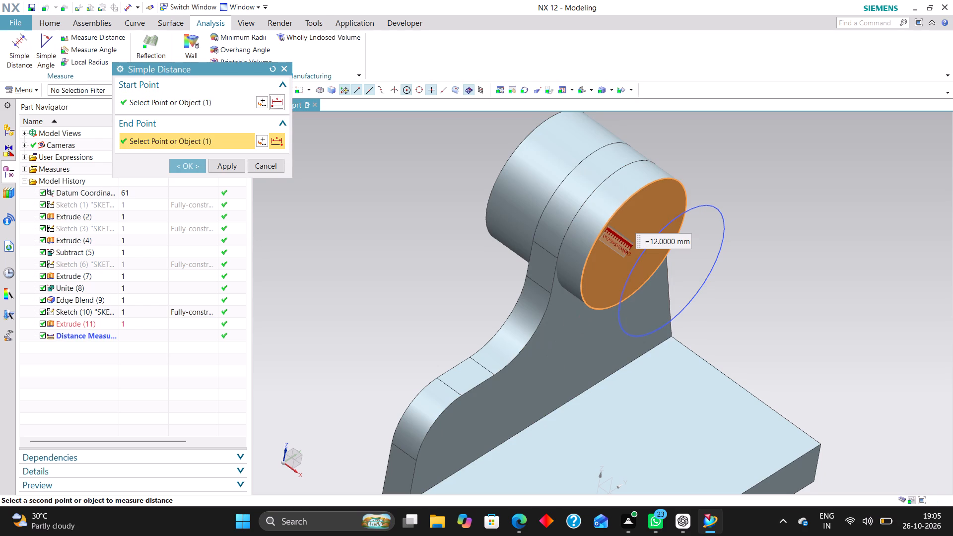
click(273, 164)
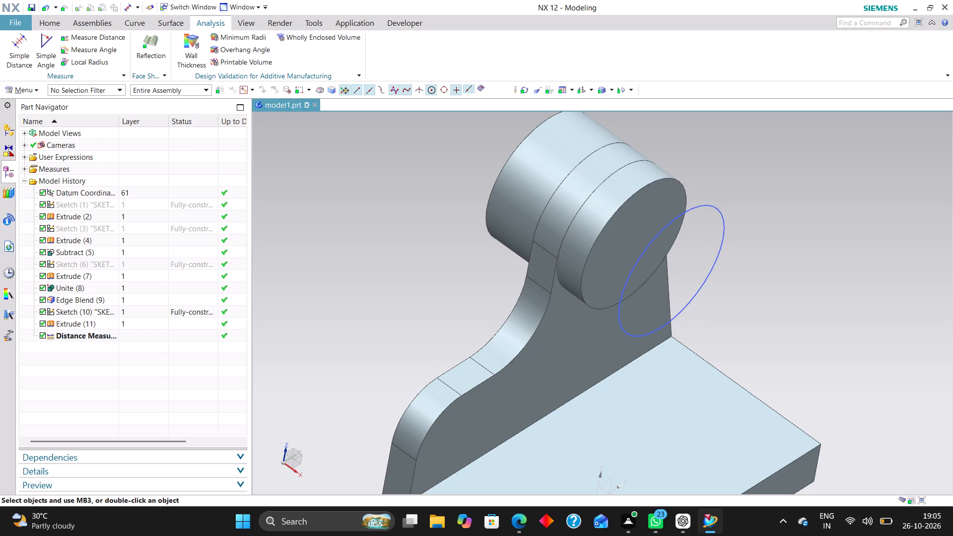
Hide the circle sketch used for the cylindrical boss.
right_drag(725, 216, 732, 297)
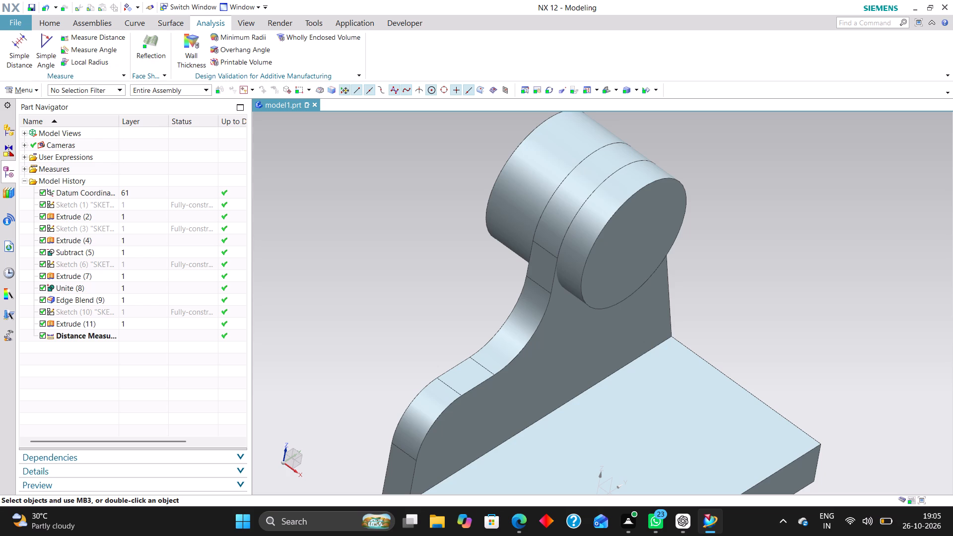
scroll(762, 304, down, 1)
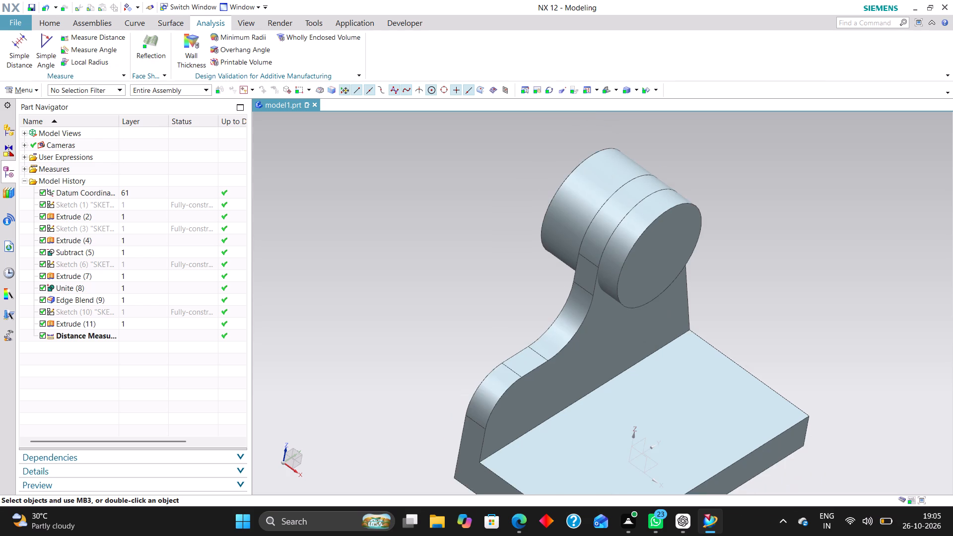
scroll(596, 256, up, 3)
scroll(637, 261, down, 2)
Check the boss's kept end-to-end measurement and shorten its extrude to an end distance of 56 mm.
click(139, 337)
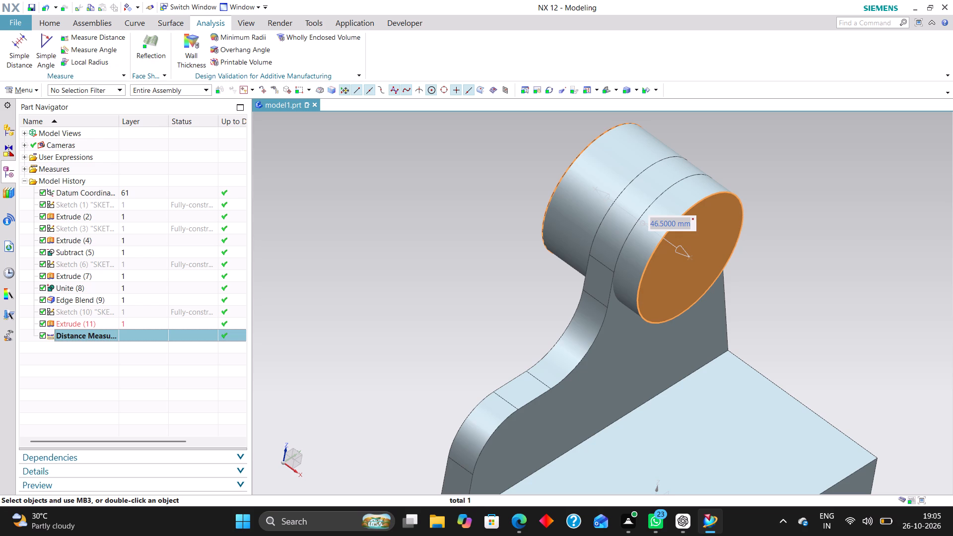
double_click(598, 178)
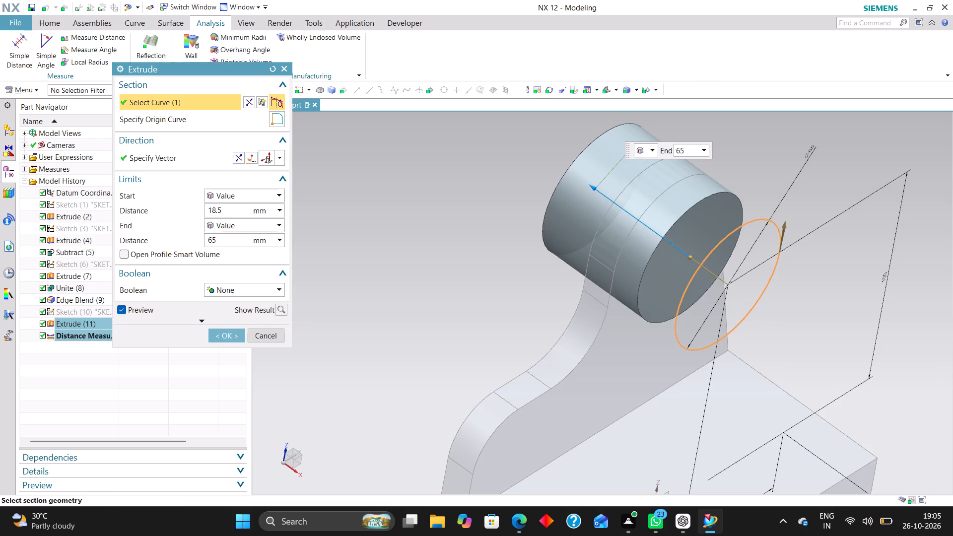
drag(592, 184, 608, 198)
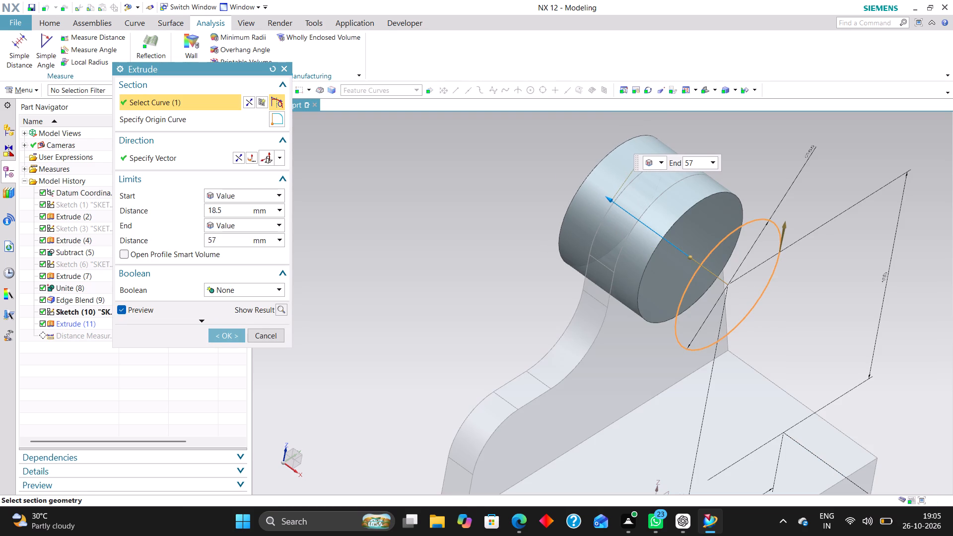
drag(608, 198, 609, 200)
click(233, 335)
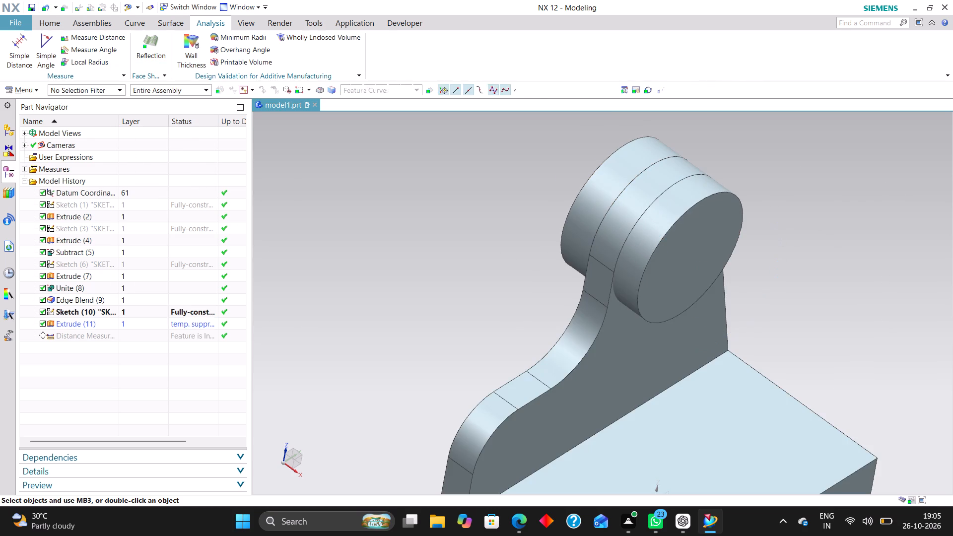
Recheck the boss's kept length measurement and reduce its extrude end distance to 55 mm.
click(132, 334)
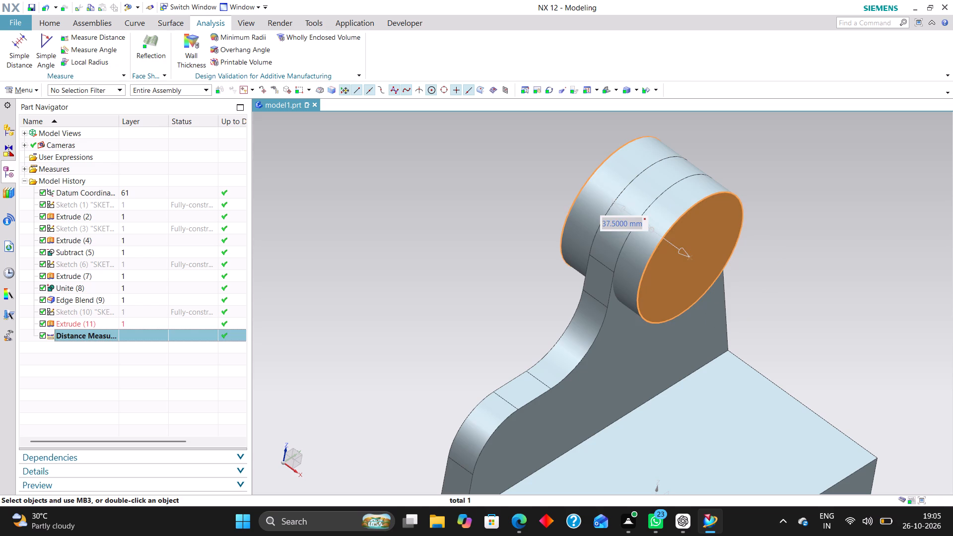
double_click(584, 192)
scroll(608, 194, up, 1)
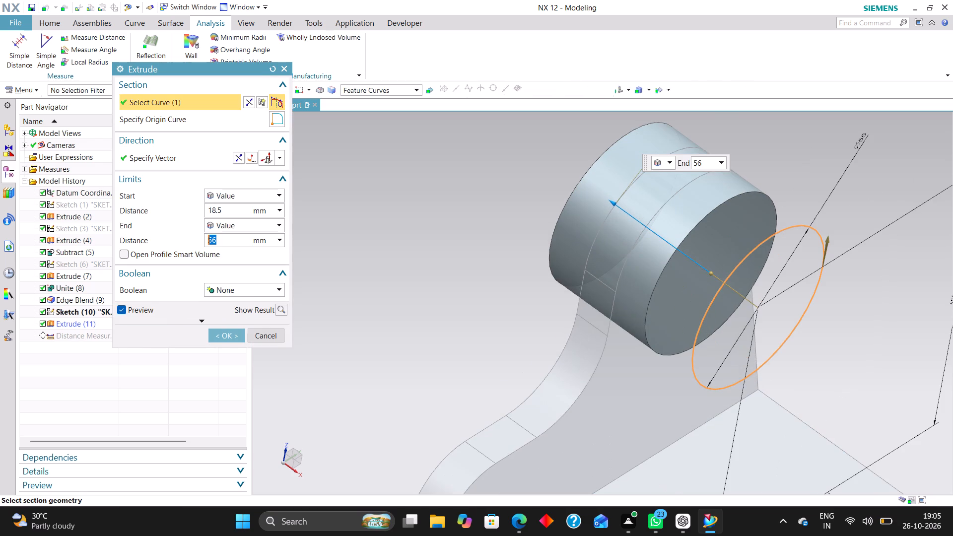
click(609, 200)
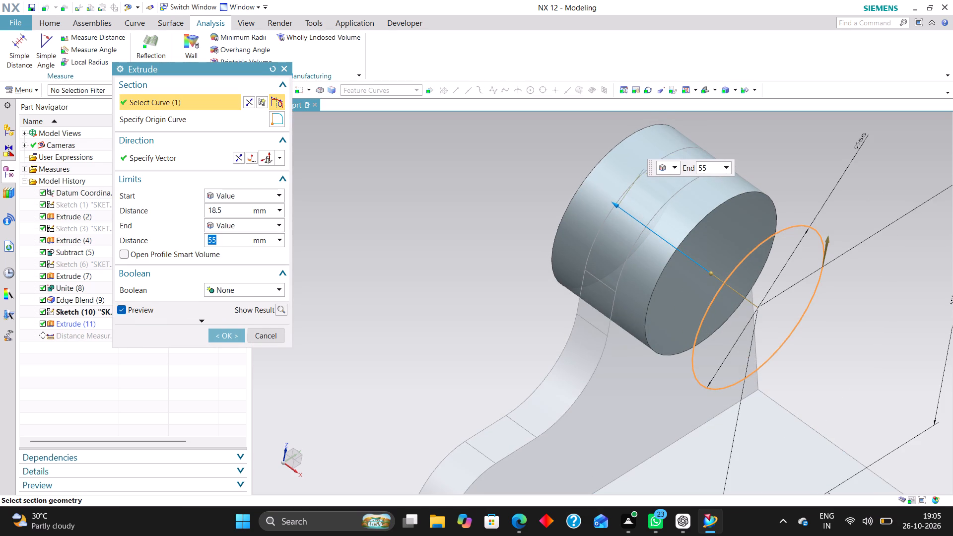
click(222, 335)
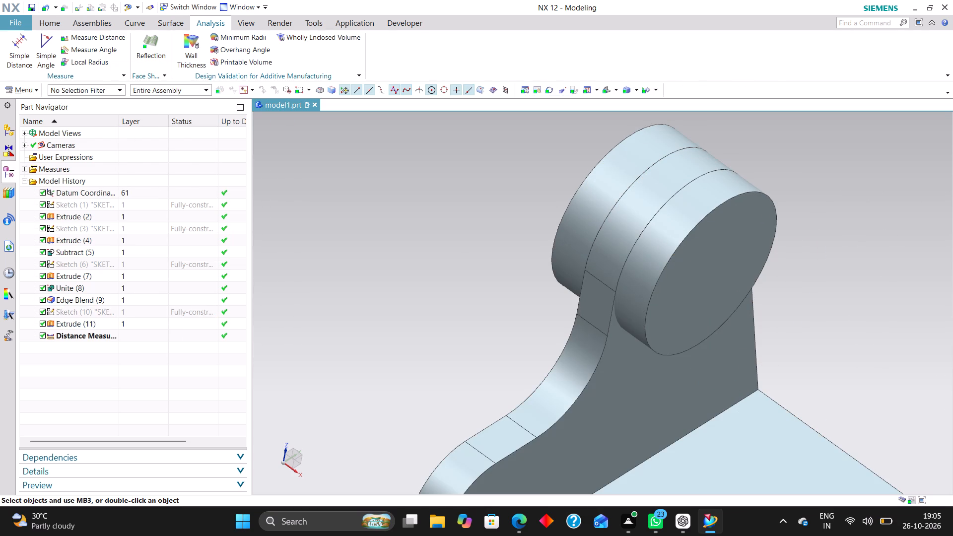
Check the kept length measurement again and set the boss extrude's end distance to 54.5 mm.
click(140, 334)
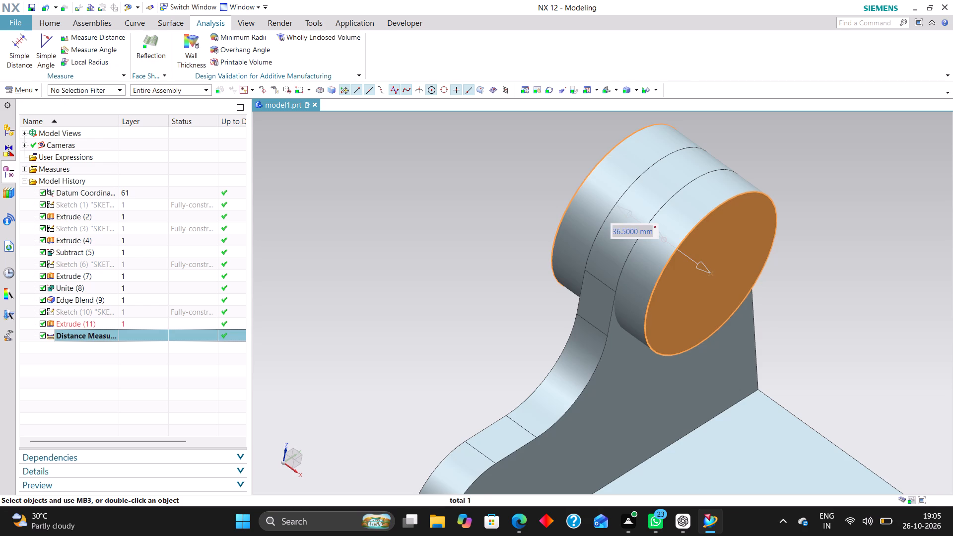
double_click(591, 204)
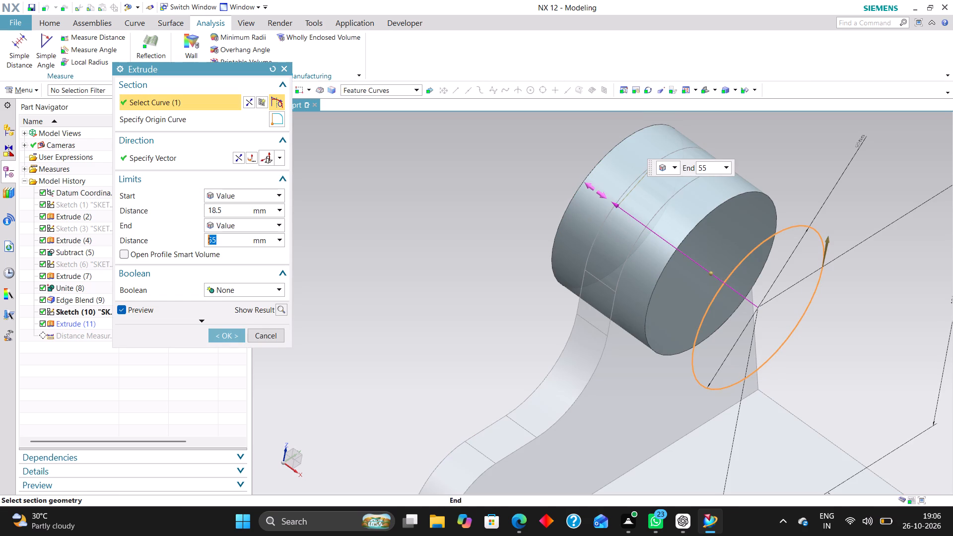
click(710, 168)
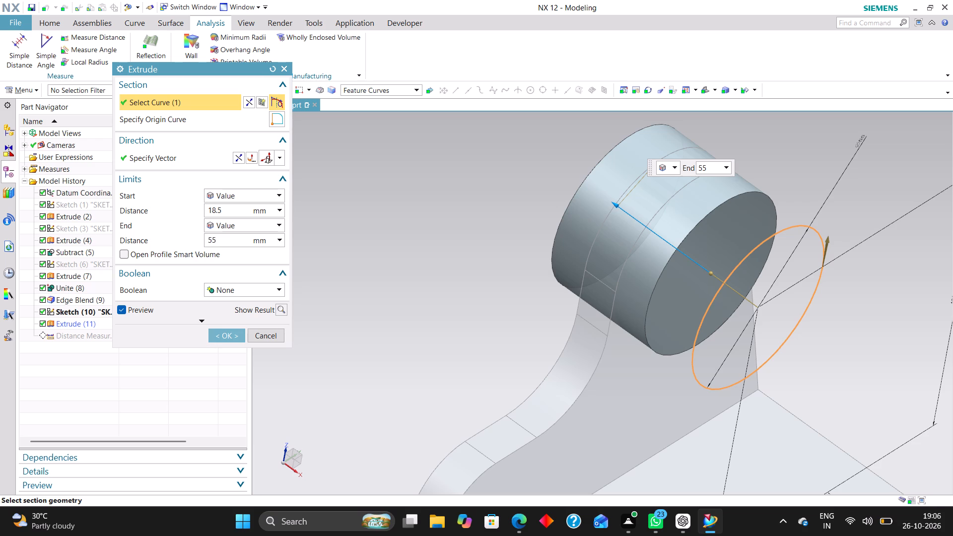
key(BackSpace)
text(4.5)
key(Return)
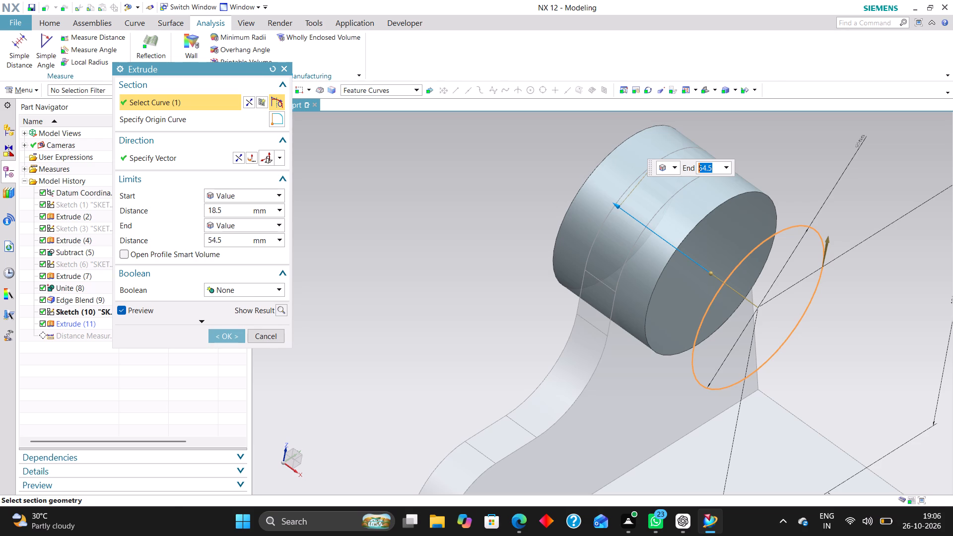
click(226, 341)
Review the boss's overall length using the kept distance measurement between its two end faces.
click(126, 336)
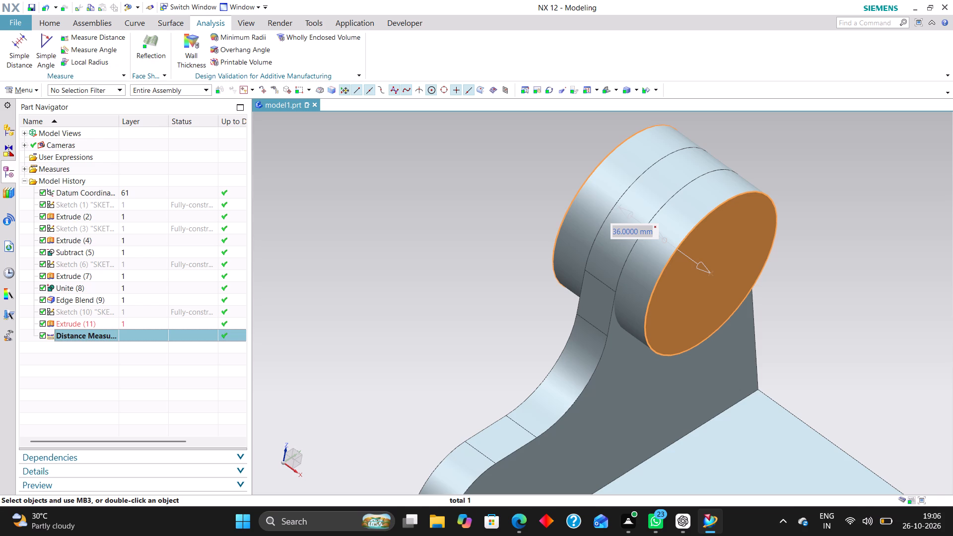
scroll(491, 250, down, 2)
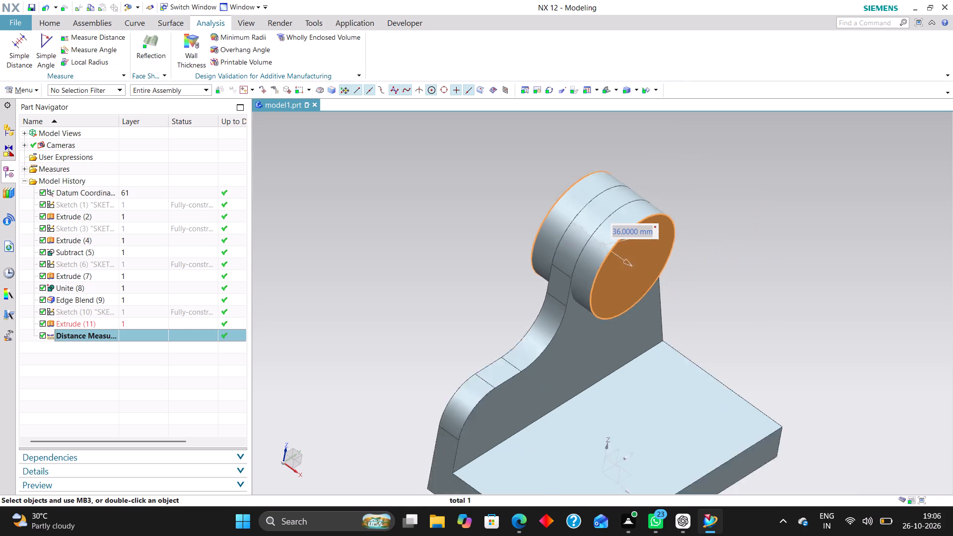
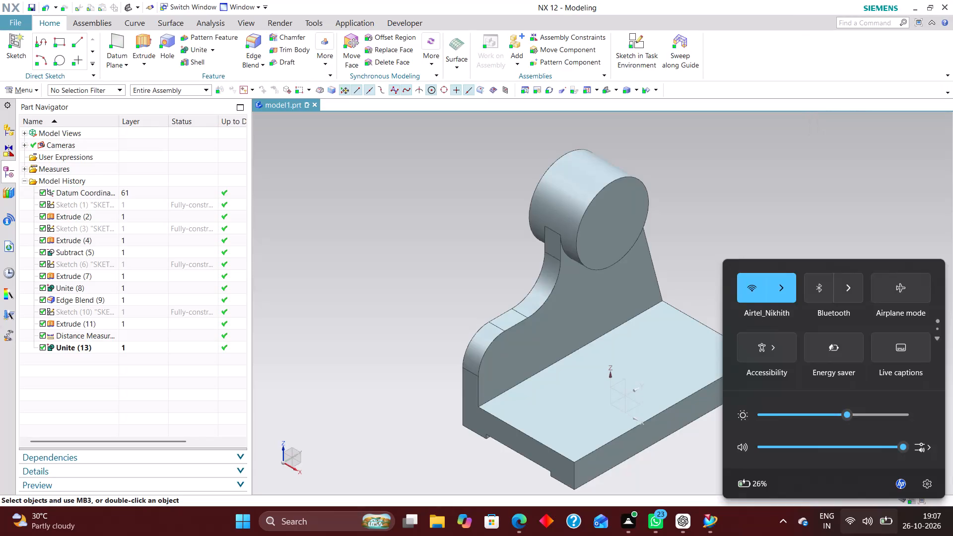
Create a new sketch on the YZ plane of the datum coordinate system.
click(776, 184)
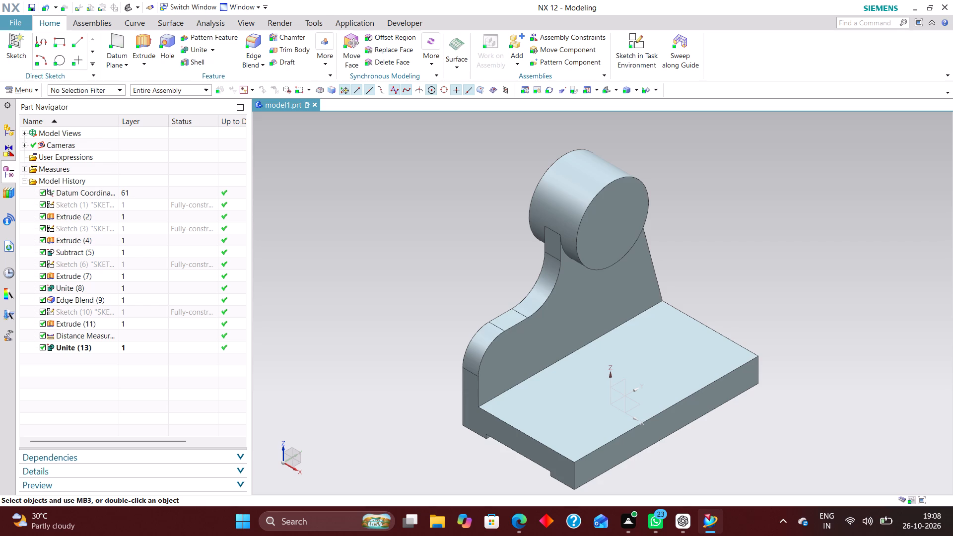
click(624, 37)
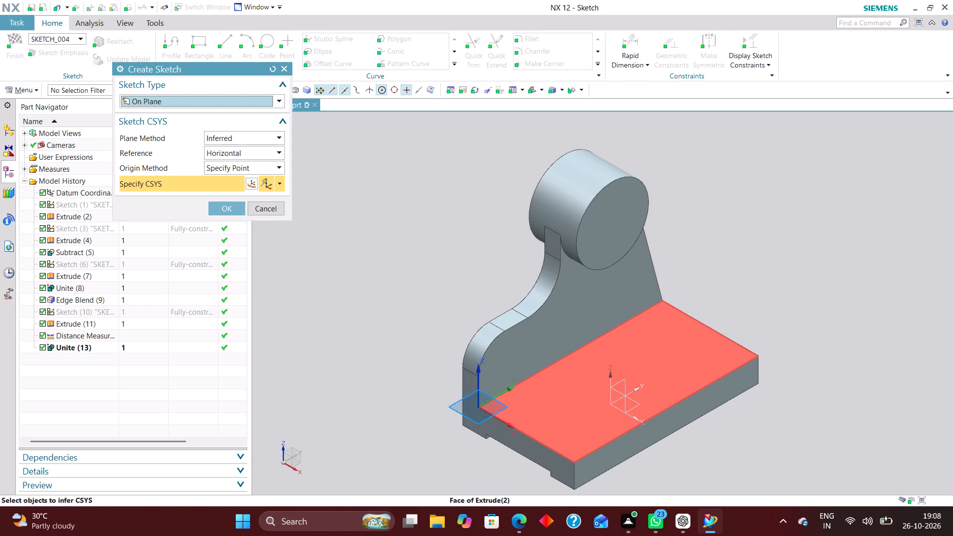
click(616, 383)
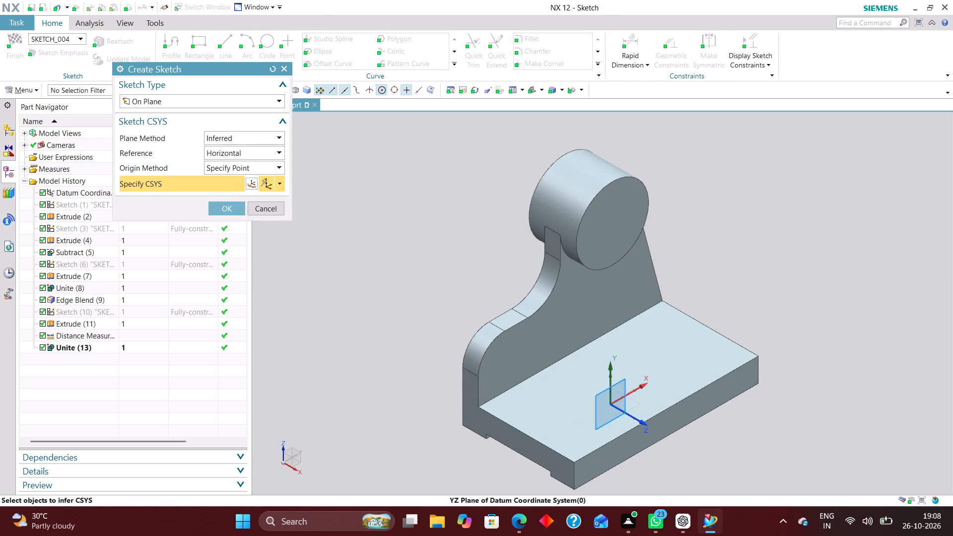
click(220, 207)
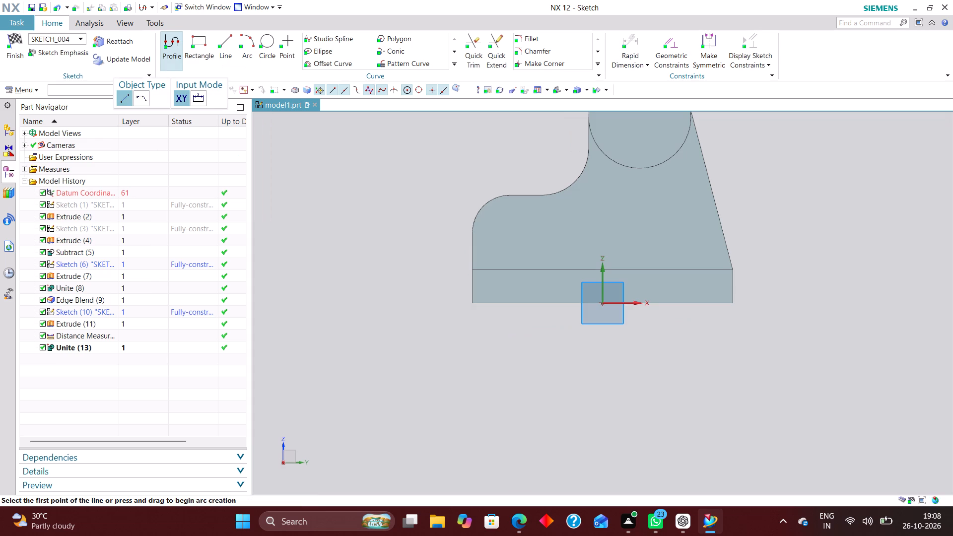
Sketch a circle in the empty area beside the upright's rounded shoulder.
drag(299, 104, 298, 99)
click(262, 39)
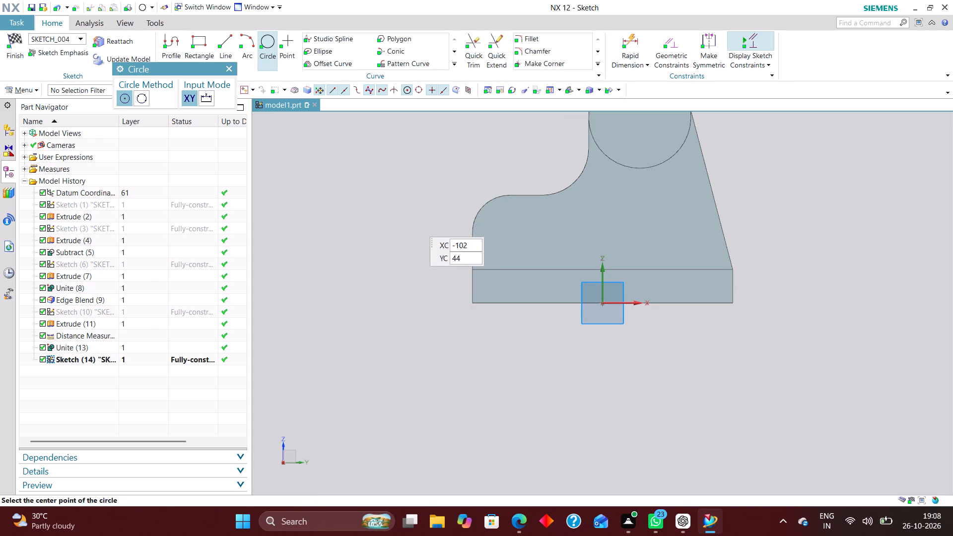
click(422, 214)
click(434, 240)
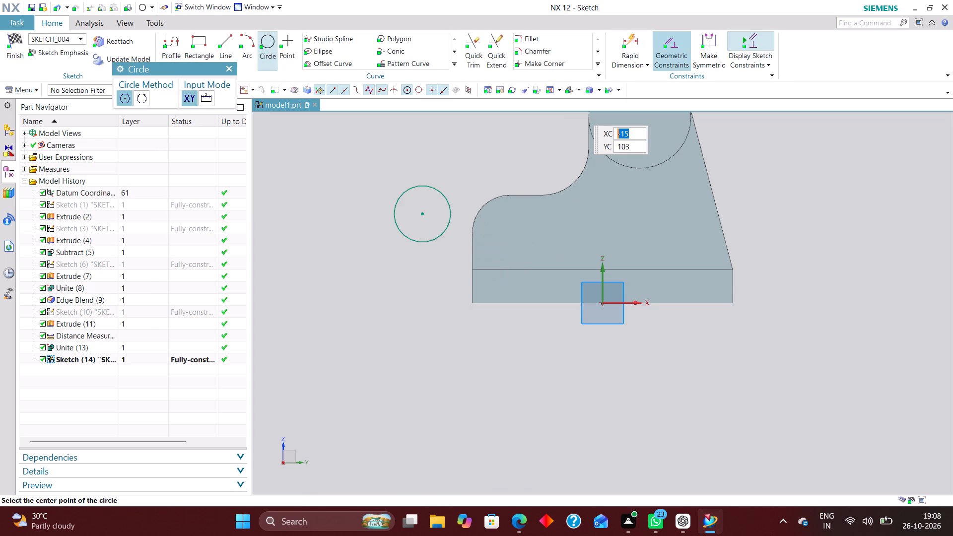
Dimension the circle centre's height above the base's bottom edge as 38 mm, using the Inferred method.
click(675, 41)
click(636, 32)
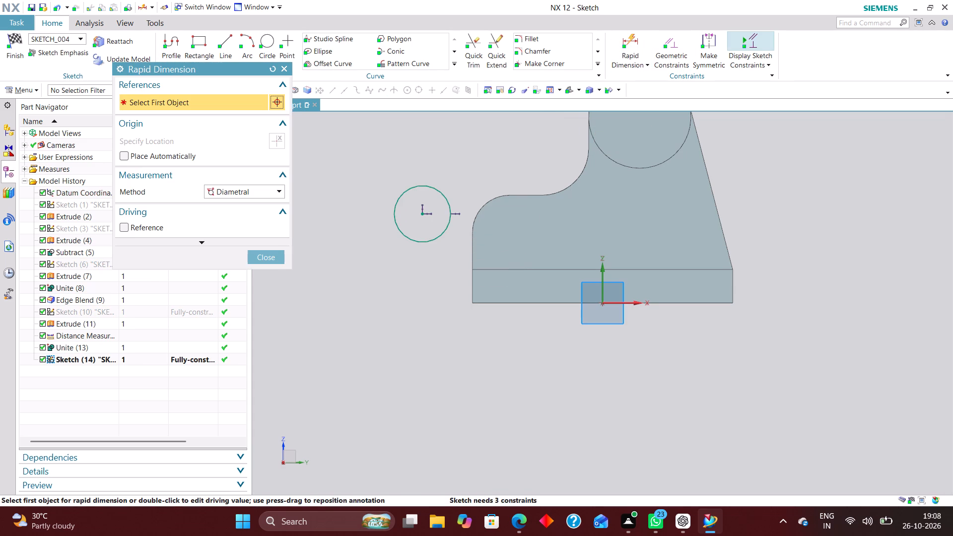
click(262, 192)
click(260, 205)
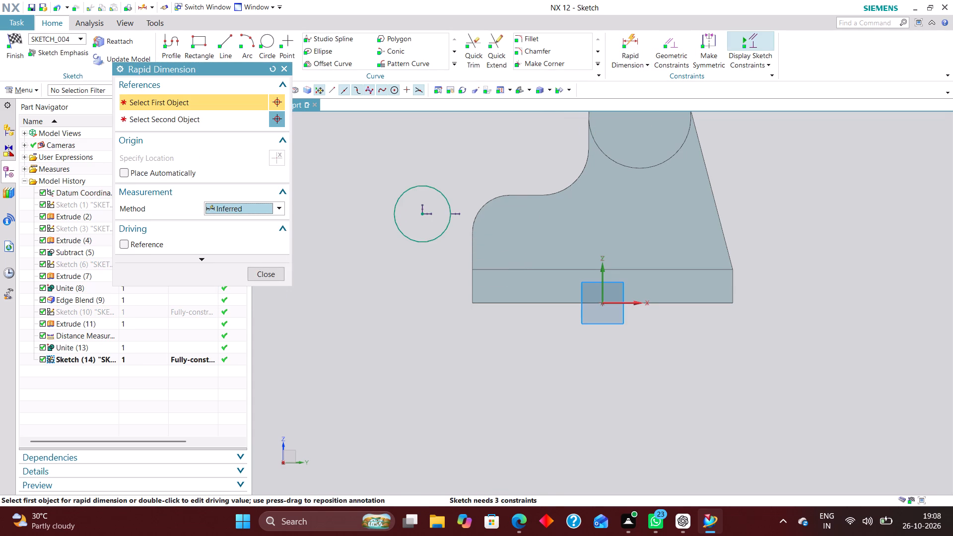
click(423, 214)
click(619, 300)
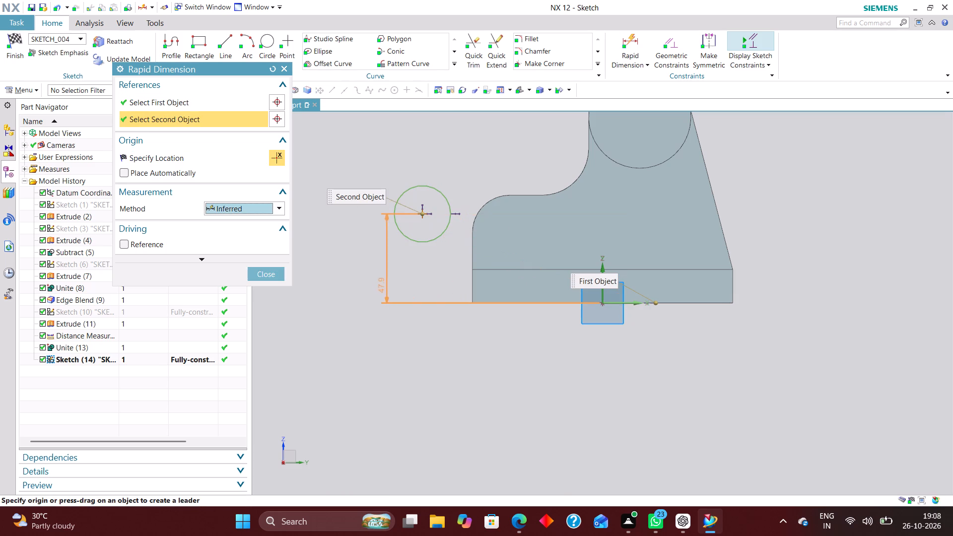
click(372, 255)
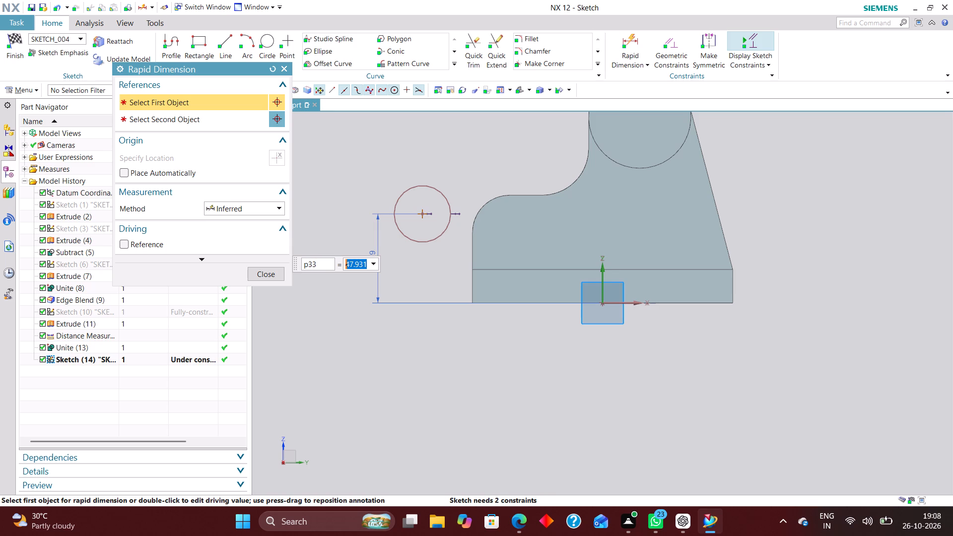
text(38)
key(Return)
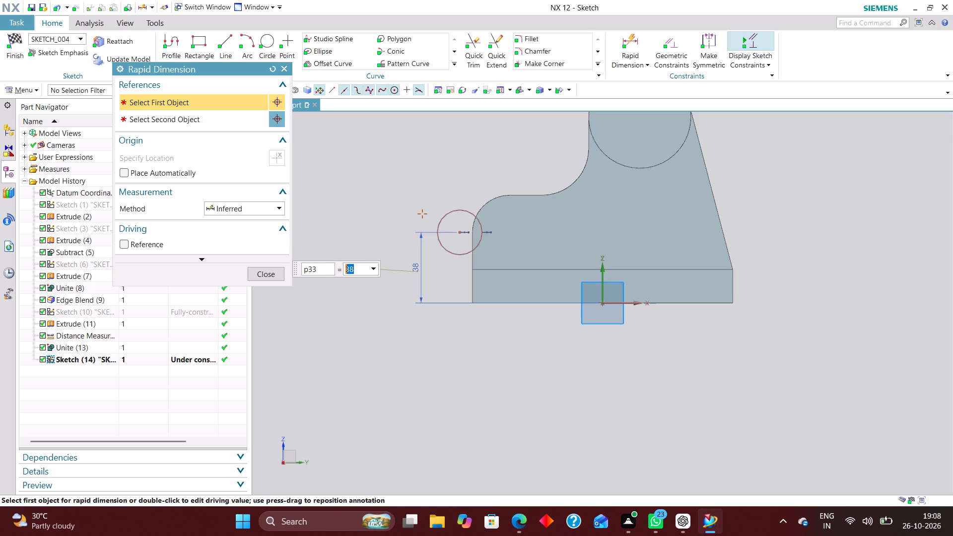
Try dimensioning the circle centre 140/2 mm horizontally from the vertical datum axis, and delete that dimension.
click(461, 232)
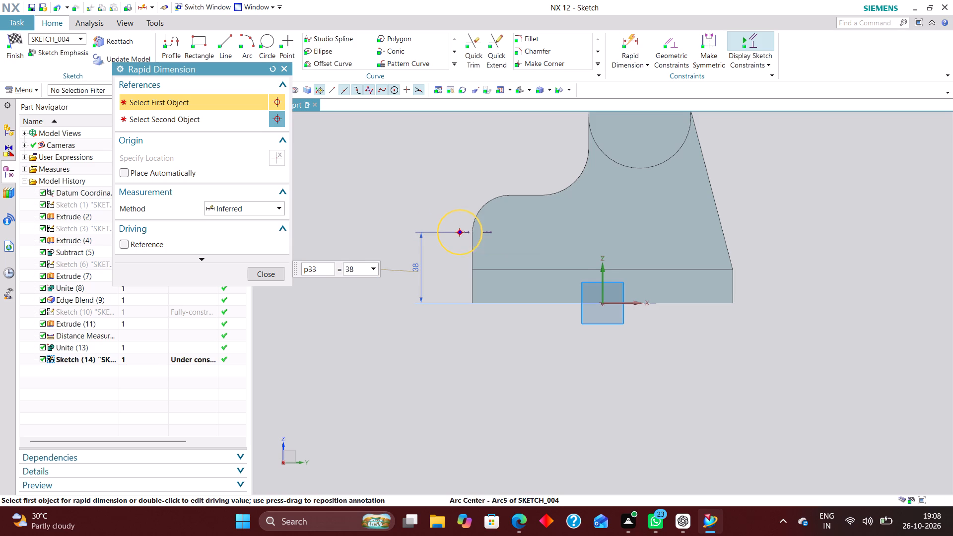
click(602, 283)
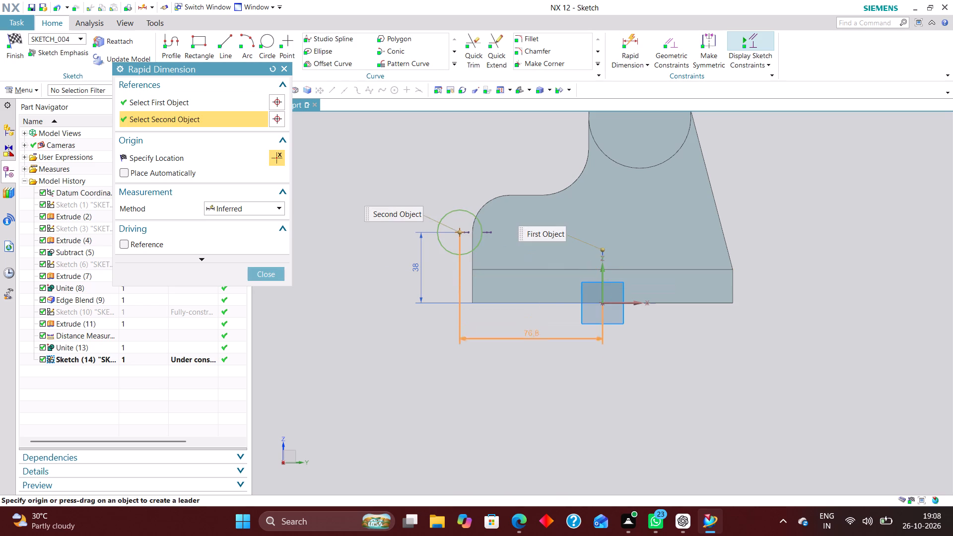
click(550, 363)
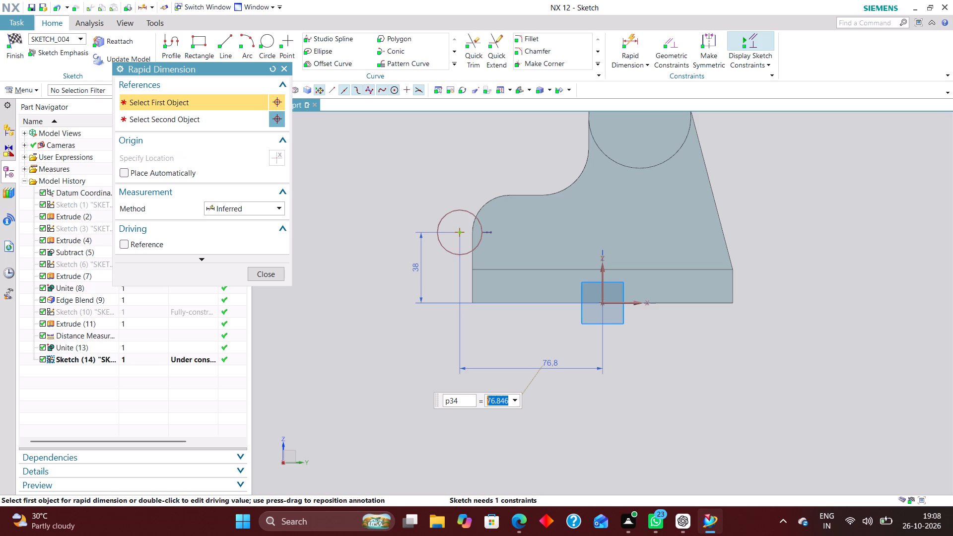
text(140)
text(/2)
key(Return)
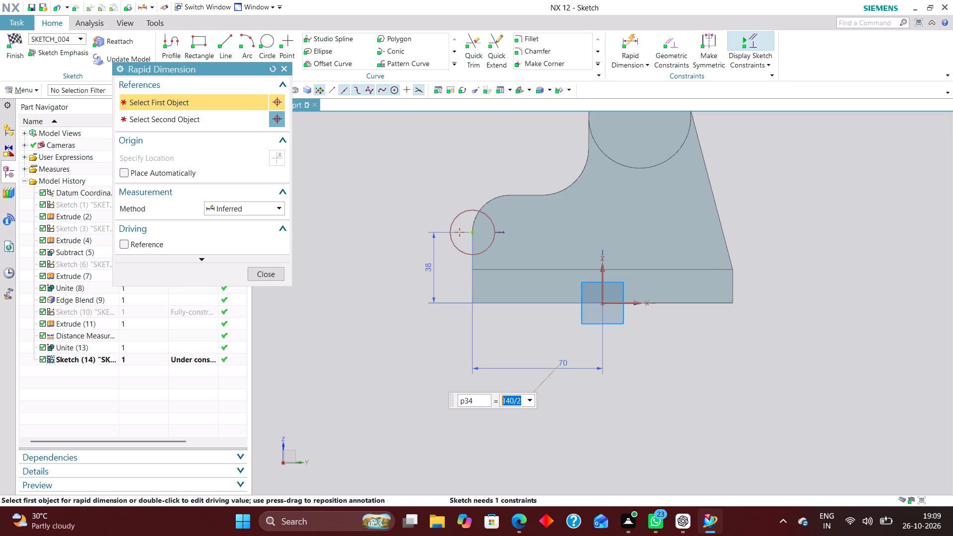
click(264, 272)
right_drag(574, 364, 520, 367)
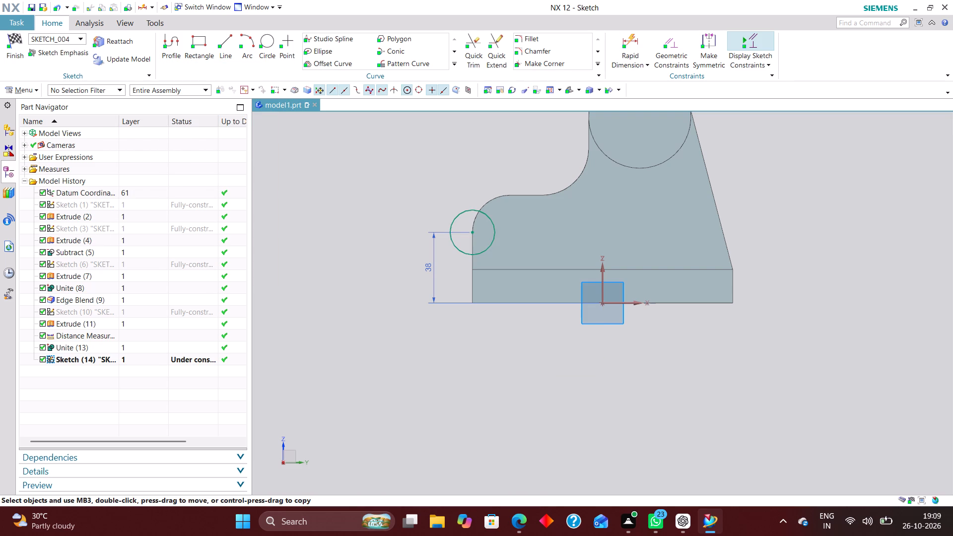
Move the circle inside the upright's outline and dimension its centre 20 mm from the upright's vertical side edge.
drag(471, 232, 516, 240)
click(637, 40)
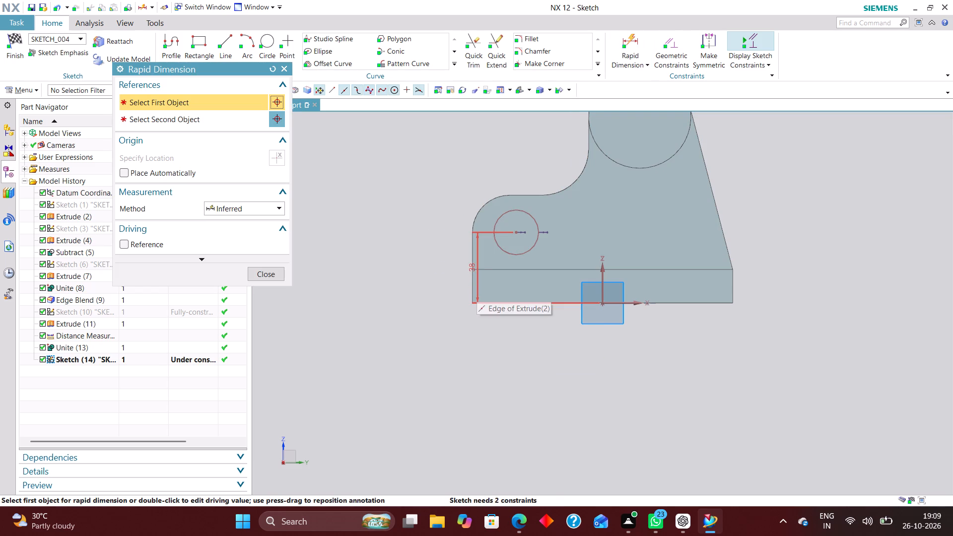
click(470, 271)
click(513, 233)
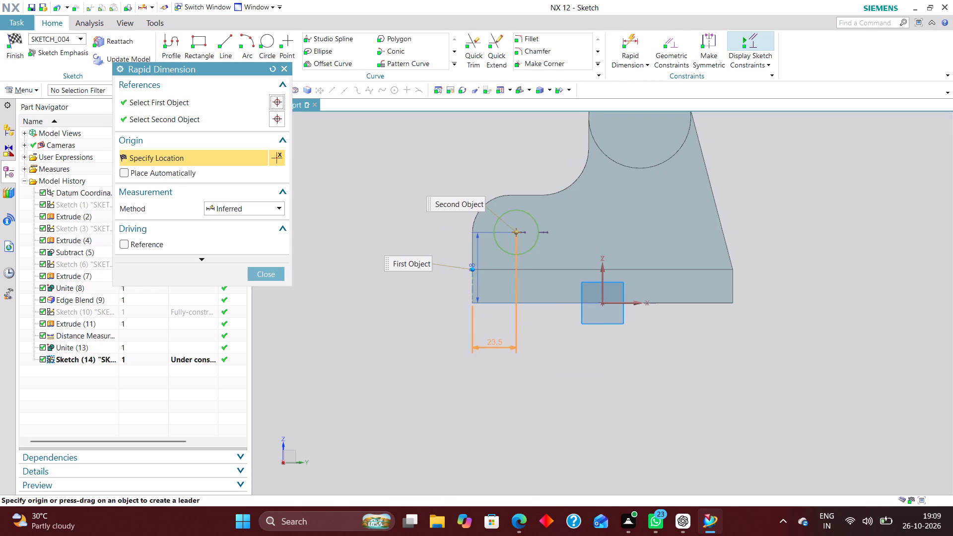
click(498, 358)
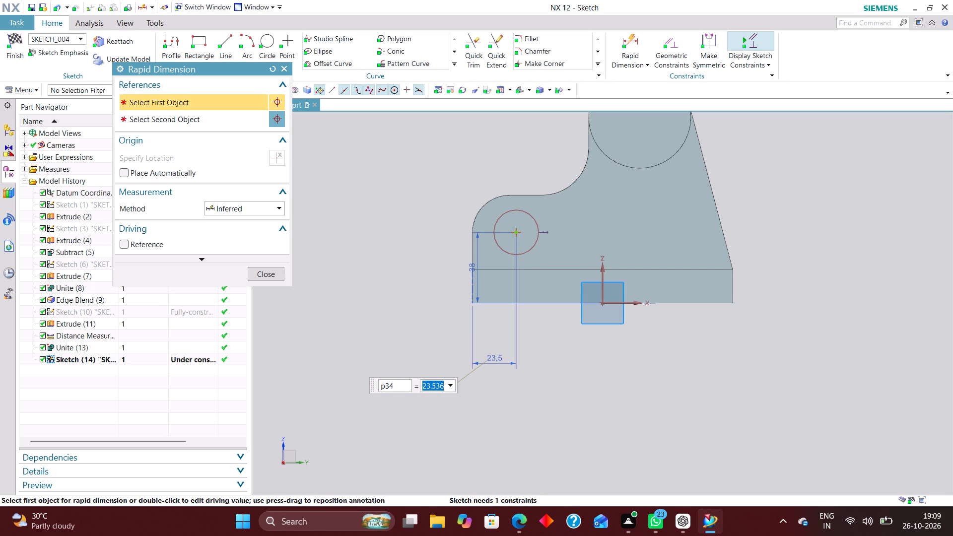
text(20)
key(Return)
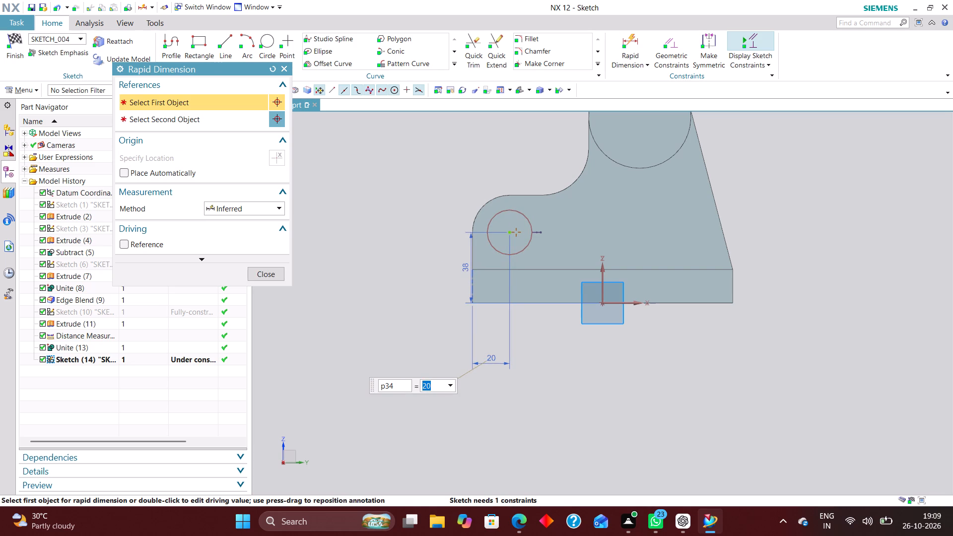
click(277, 276)
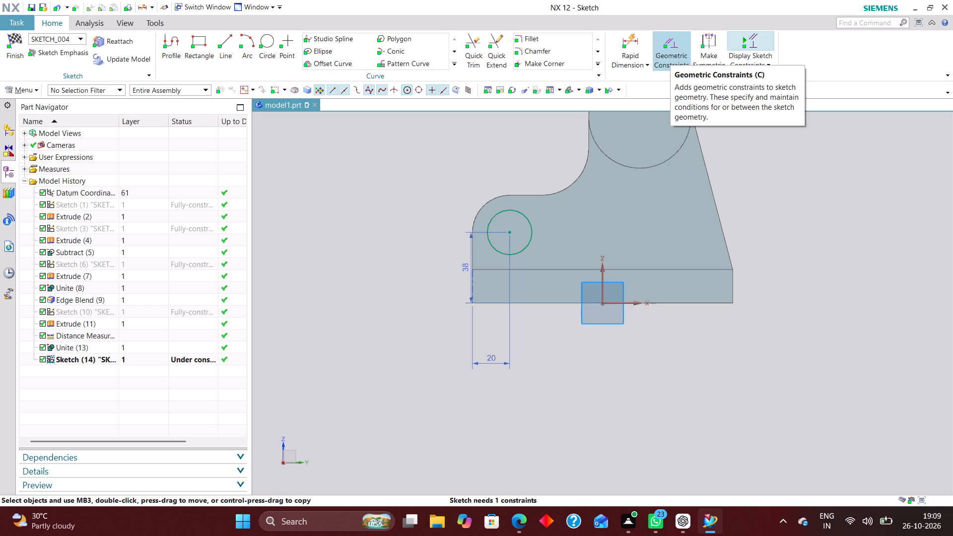
Add a 40 mm diametral dimension to the circle and finish the sketch.
click(633, 37)
click(259, 208)
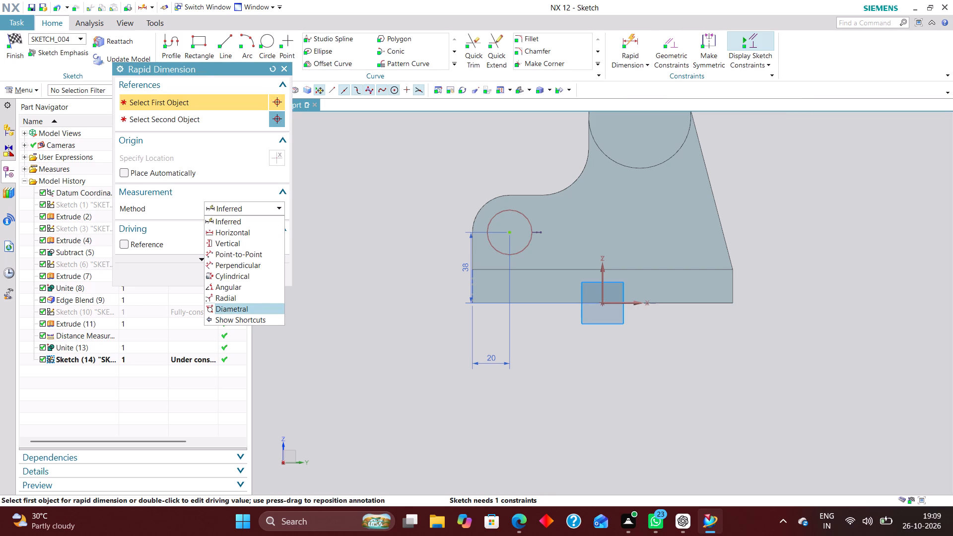
click(250, 308)
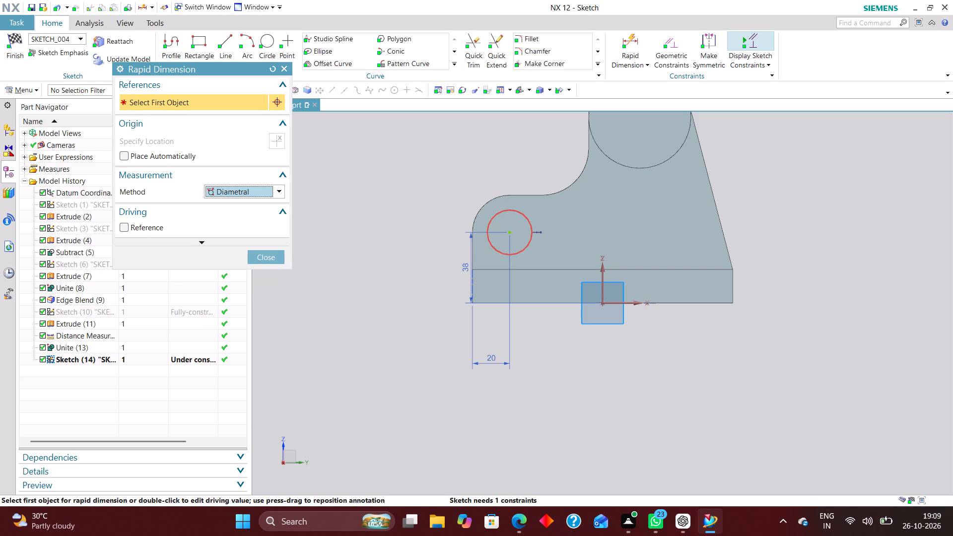
click(526, 222)
click(552, 211)
text(40)
key(Return)
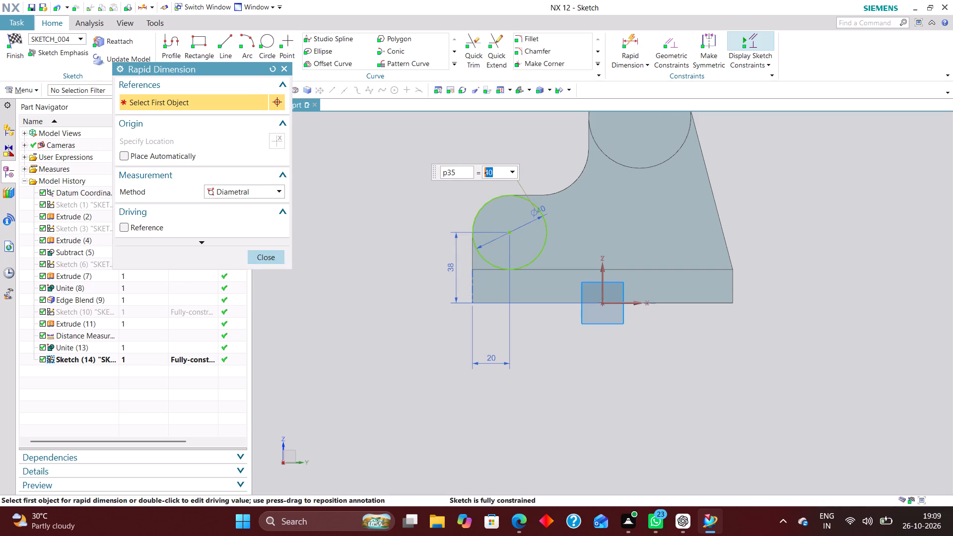
click(252, 255)
click(11, 42)
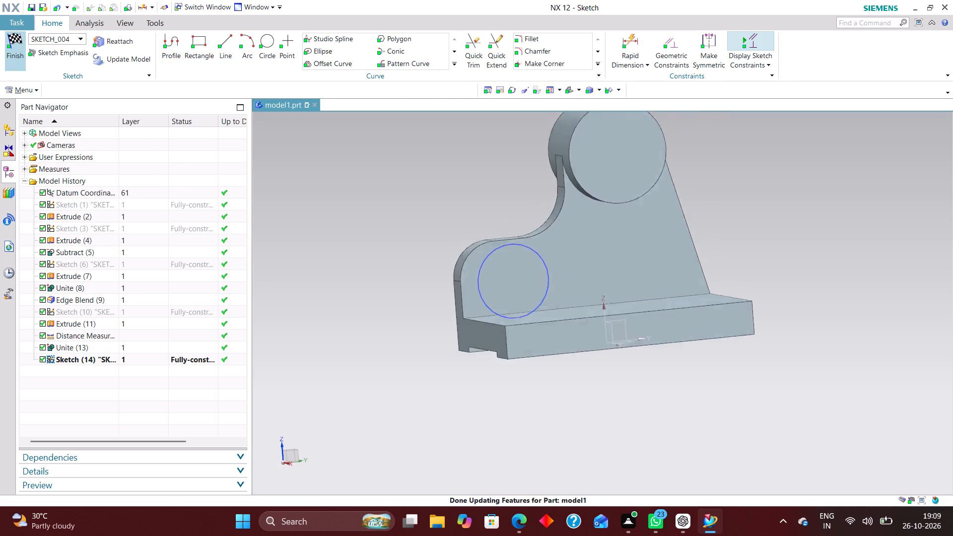
Select the 40 mm circle sketch for an Extrude and reverse its direction toward the upright.
click(136, 42)
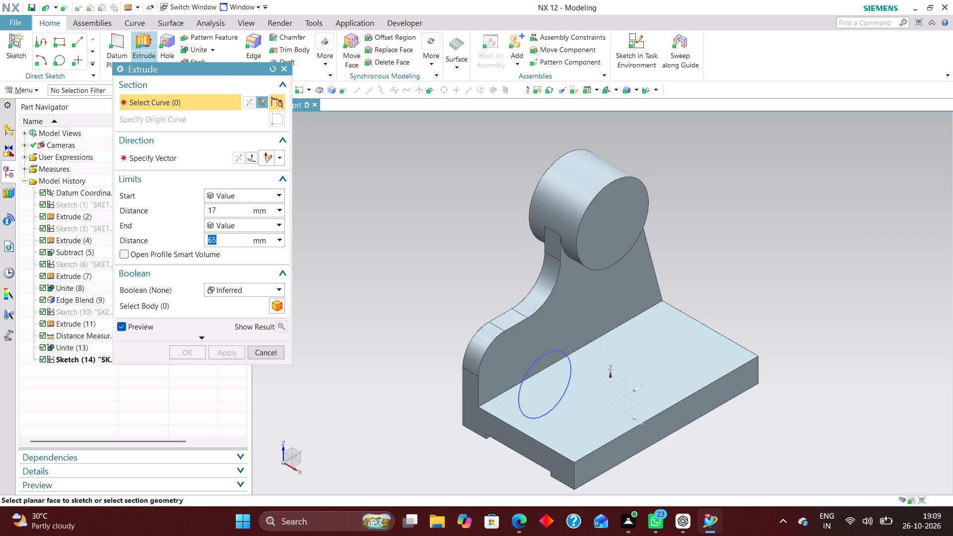
click(535, 365)
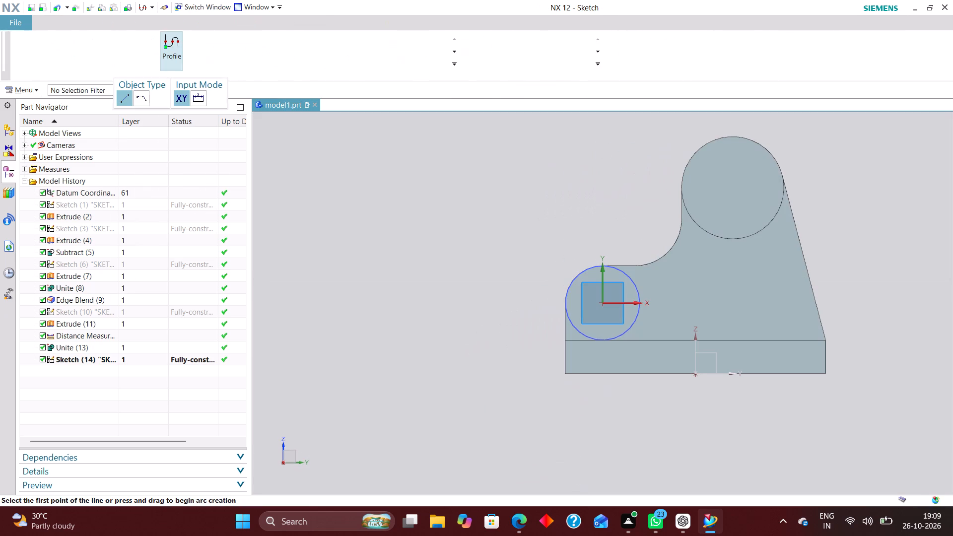
click(8, 40)
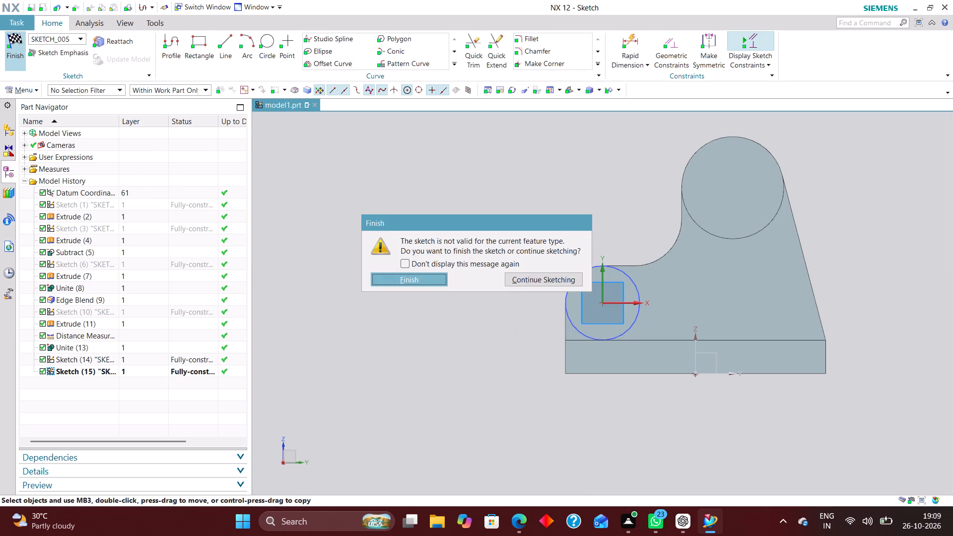
click(404, 284)
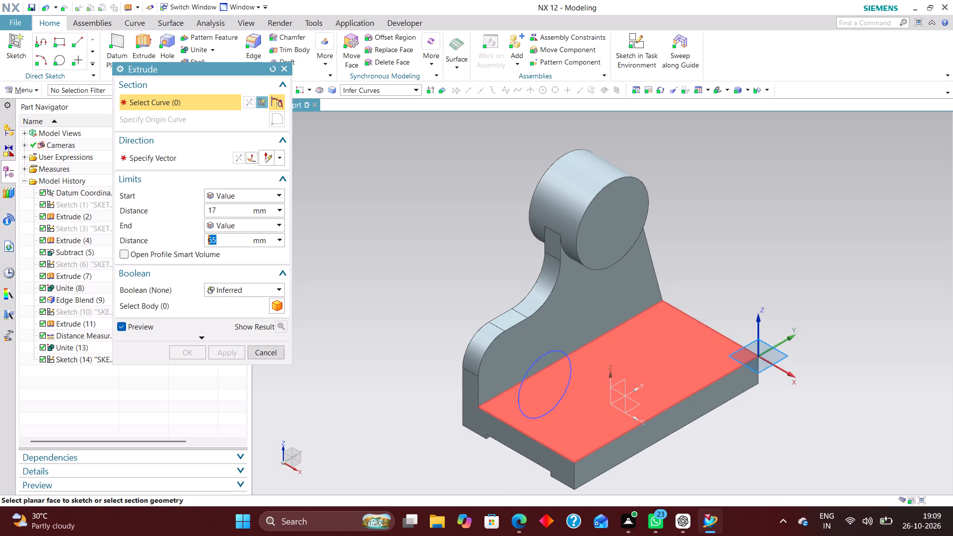
click(86, 357)
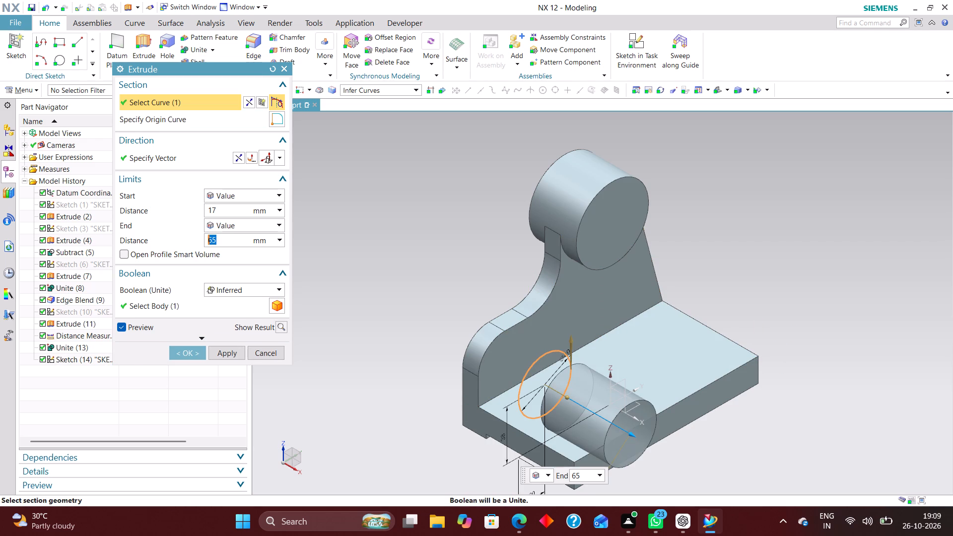
click(238, 158)
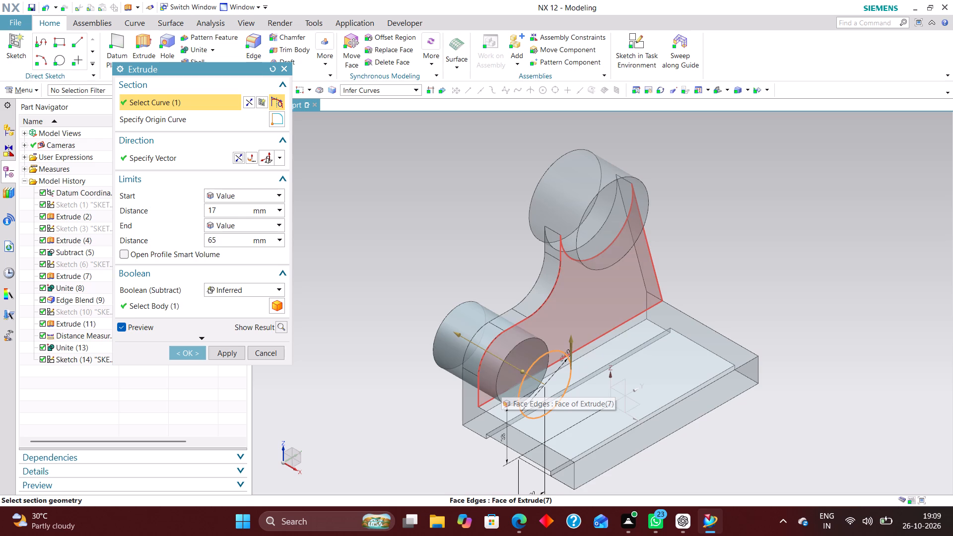
Set the extrusion's end distance to 42.5 mm, flush with the upright's outer face.
drag(457, 334, 482, 351)
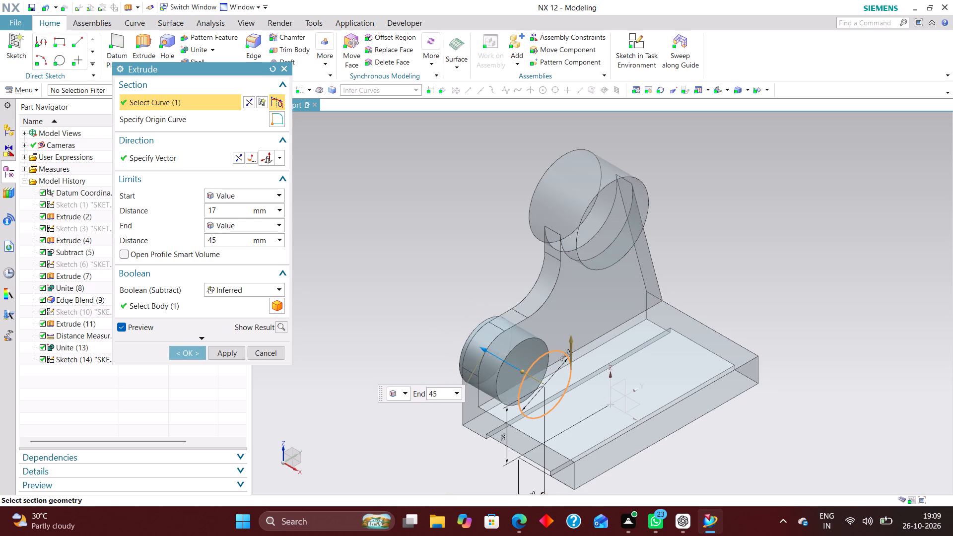
drag(482, 351, 485, 355)
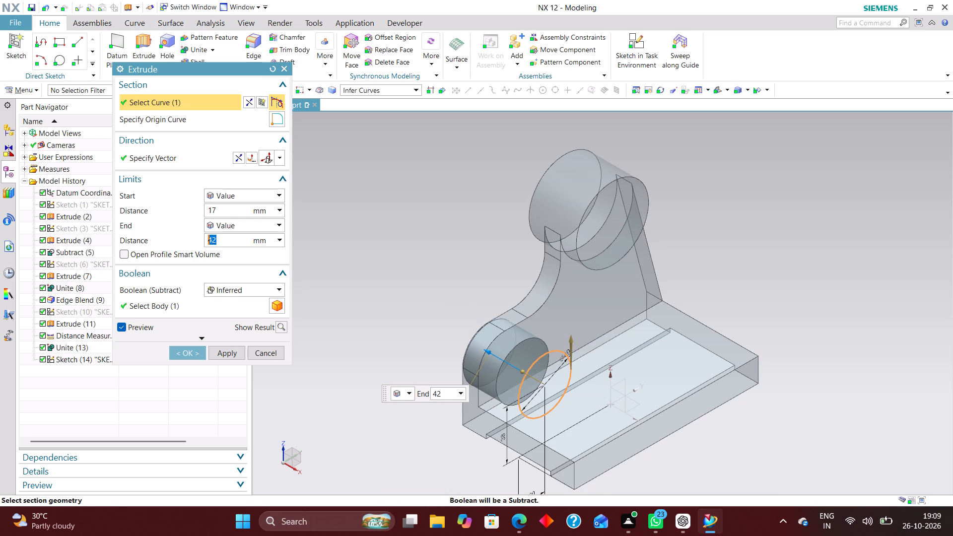
middle_drag(464, 309, 505, 307)
right_drag(706, 290, 634, 295)
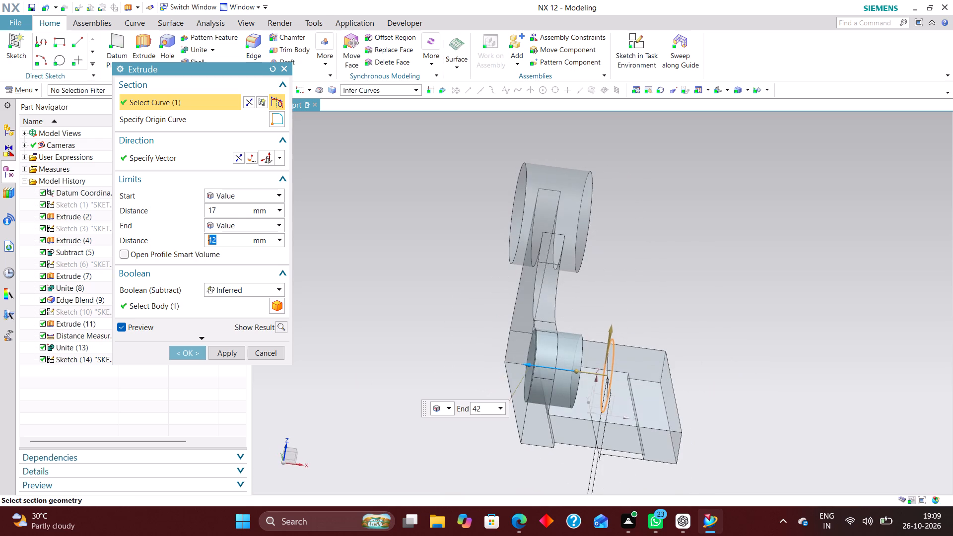
scroll(533, 360, up, 8)
drag(506, 301, 500, 301)
scroll(463, 305, down, 5)
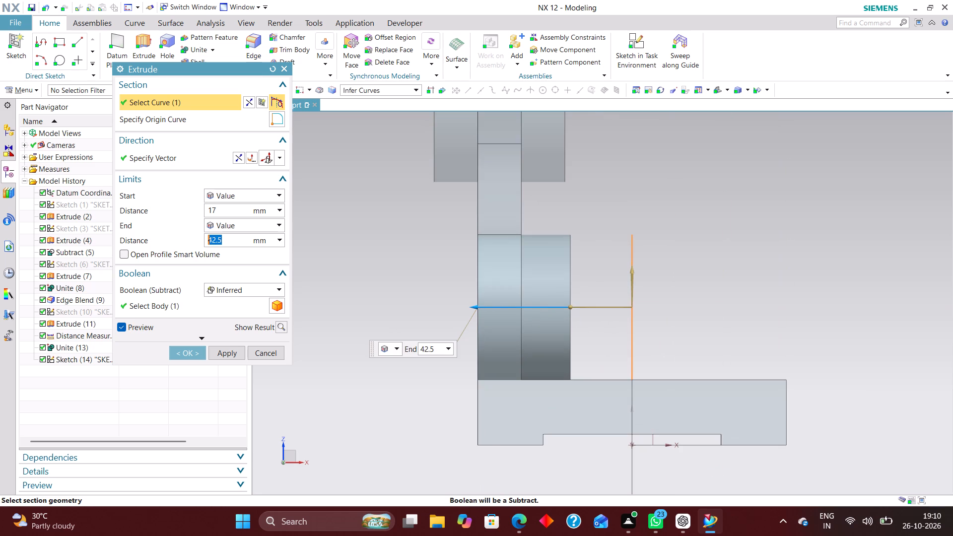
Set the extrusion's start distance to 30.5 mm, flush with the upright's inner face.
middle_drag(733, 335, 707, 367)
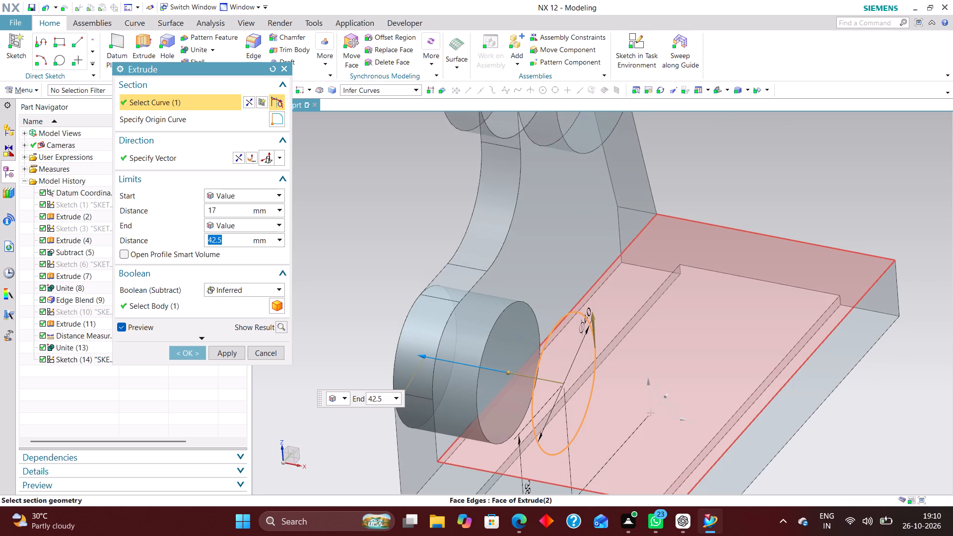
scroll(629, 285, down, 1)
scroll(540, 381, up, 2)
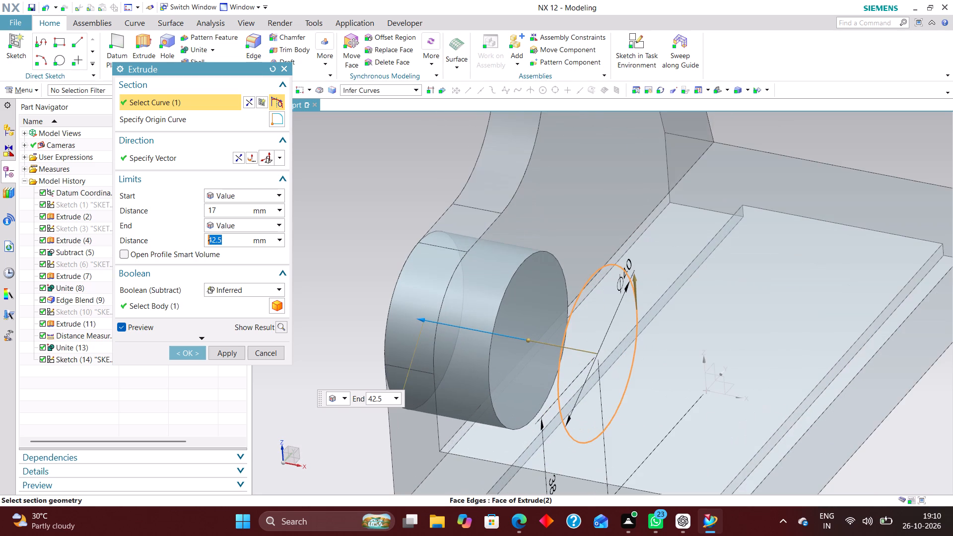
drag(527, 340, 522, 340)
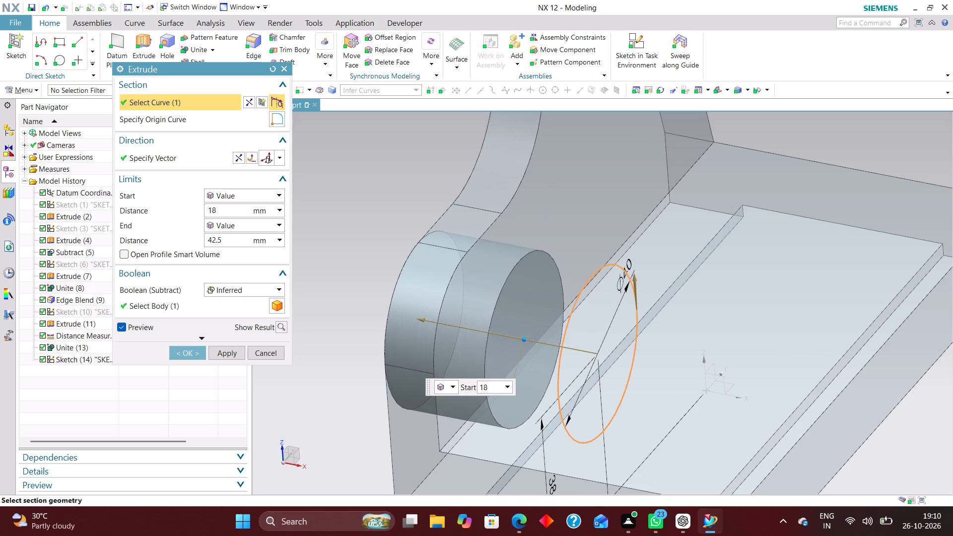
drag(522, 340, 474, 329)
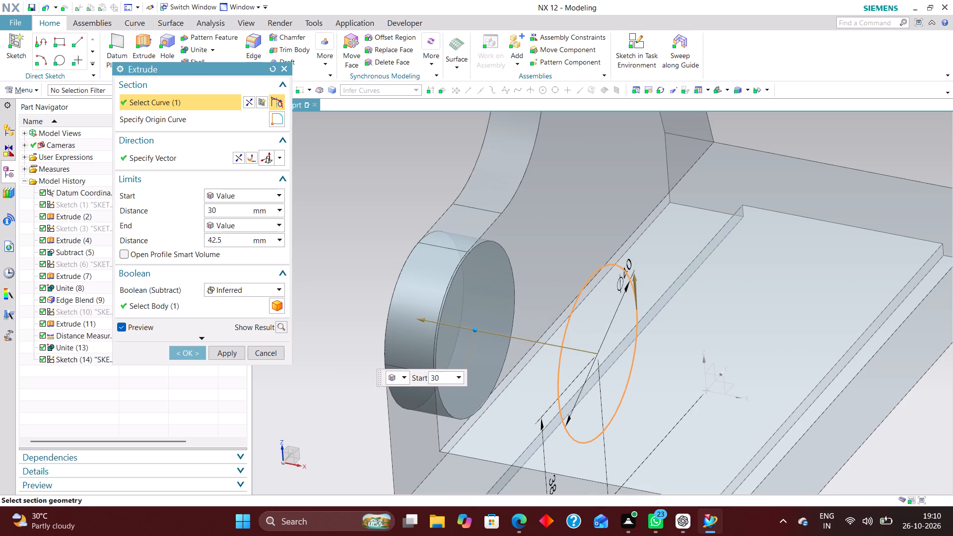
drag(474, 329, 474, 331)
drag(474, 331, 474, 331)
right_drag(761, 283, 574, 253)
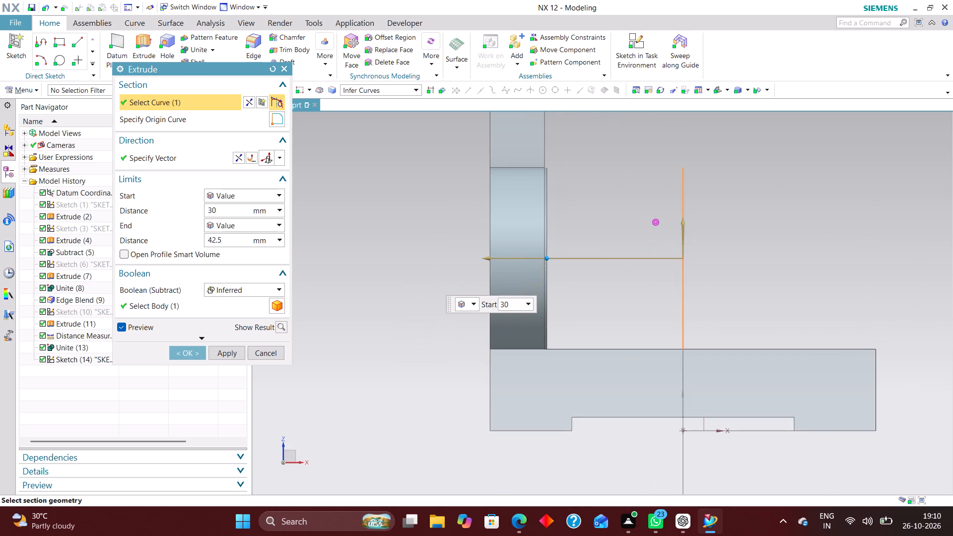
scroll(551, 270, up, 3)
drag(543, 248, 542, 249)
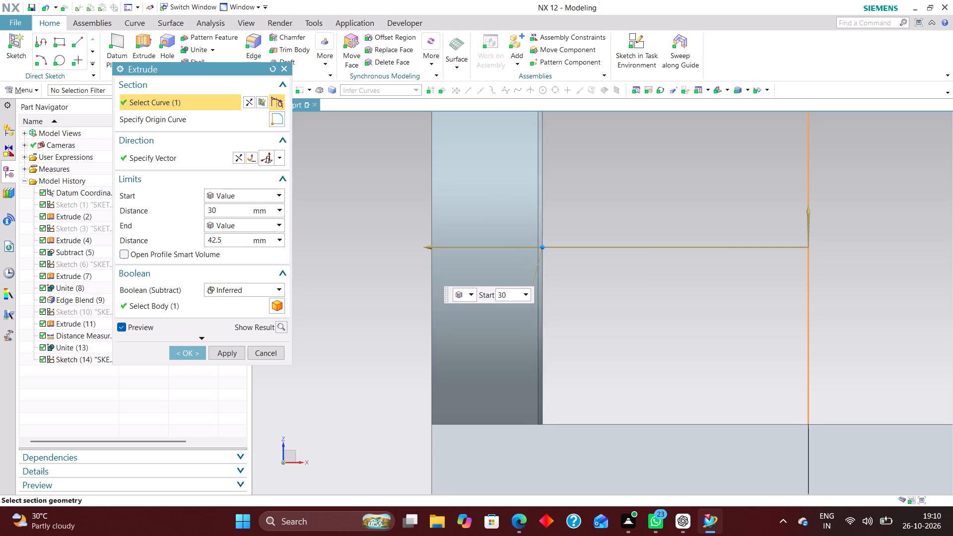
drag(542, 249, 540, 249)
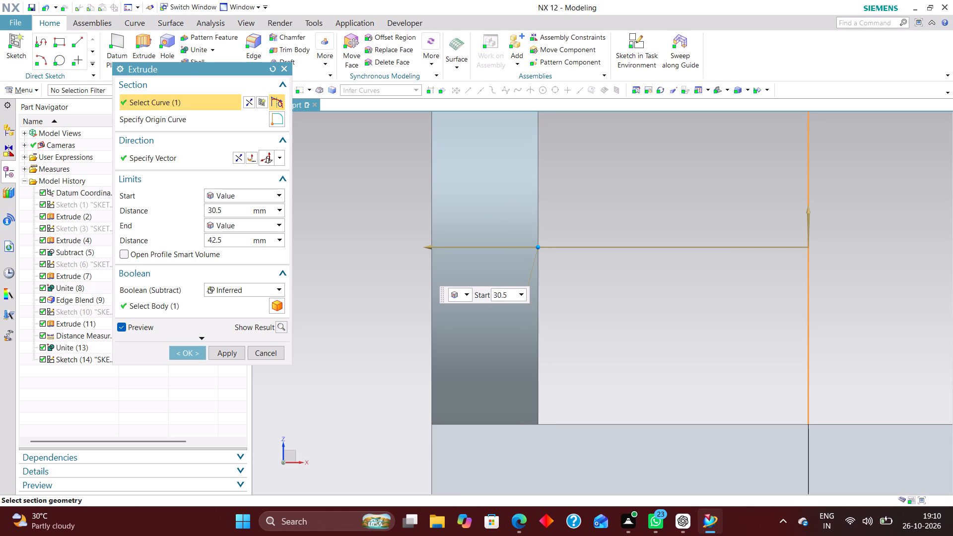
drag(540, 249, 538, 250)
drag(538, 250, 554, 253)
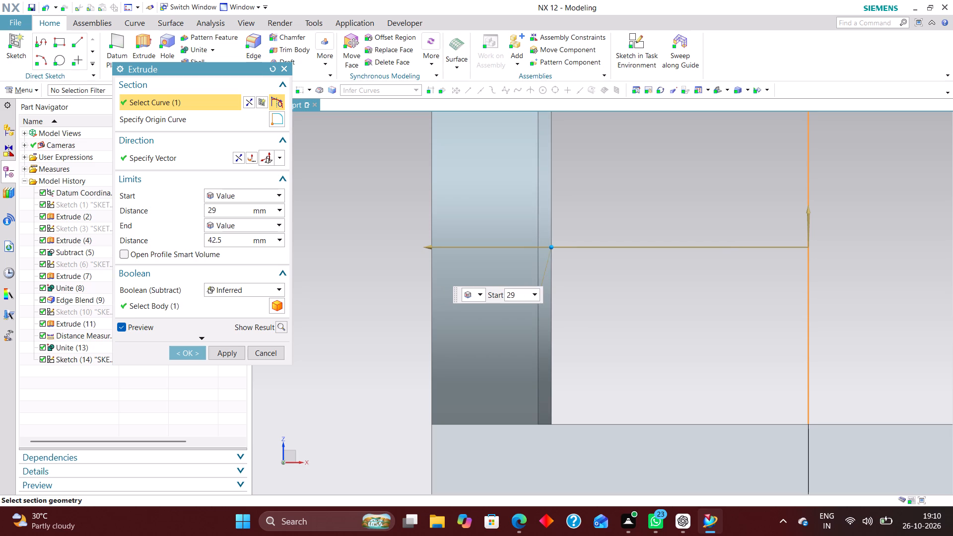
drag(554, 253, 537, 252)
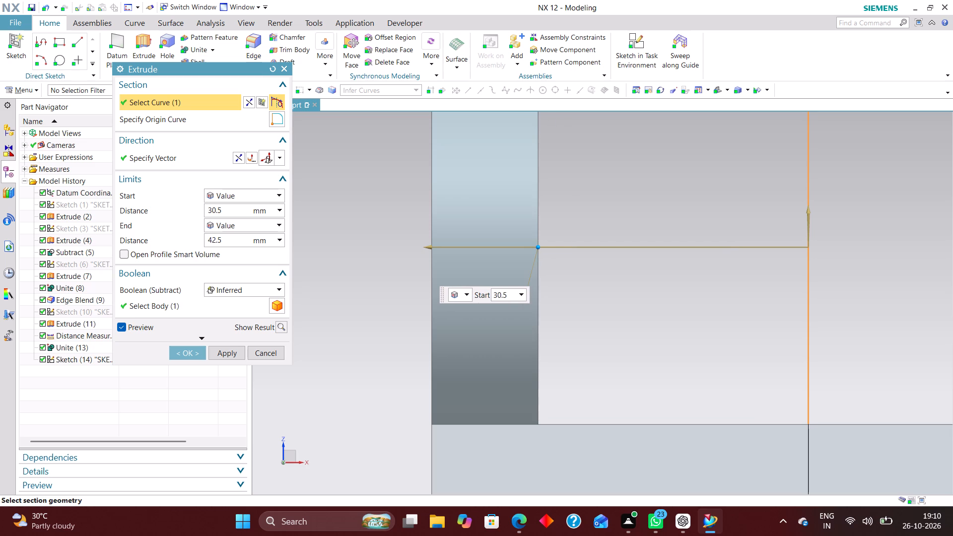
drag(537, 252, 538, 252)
Set the extrusion's start distance to 18.5 mm, beyond the upright's inner face, and create it with the Inferred Boolean.
drag(538, 252, 581, 254)
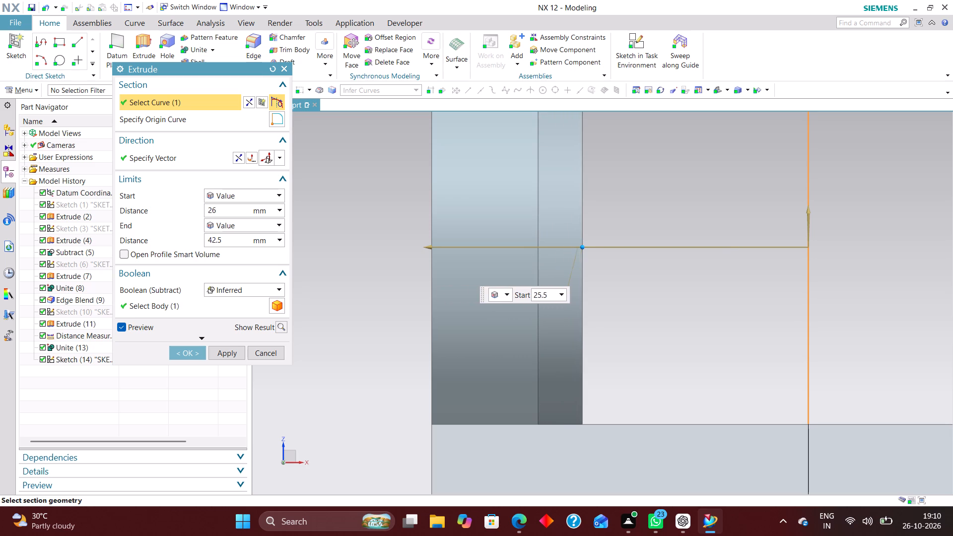
drag(581, 254, 622, 254)
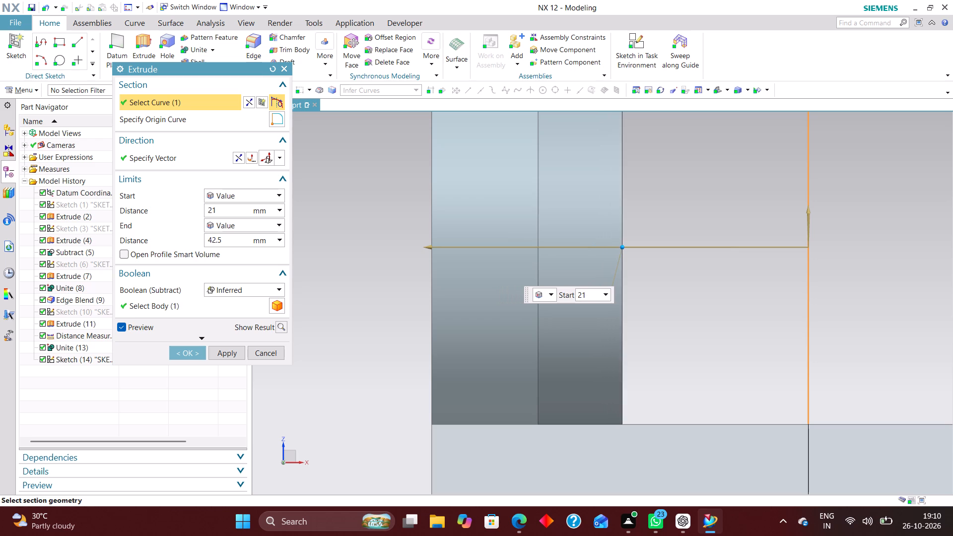
drag(622, 254, 628, 256)
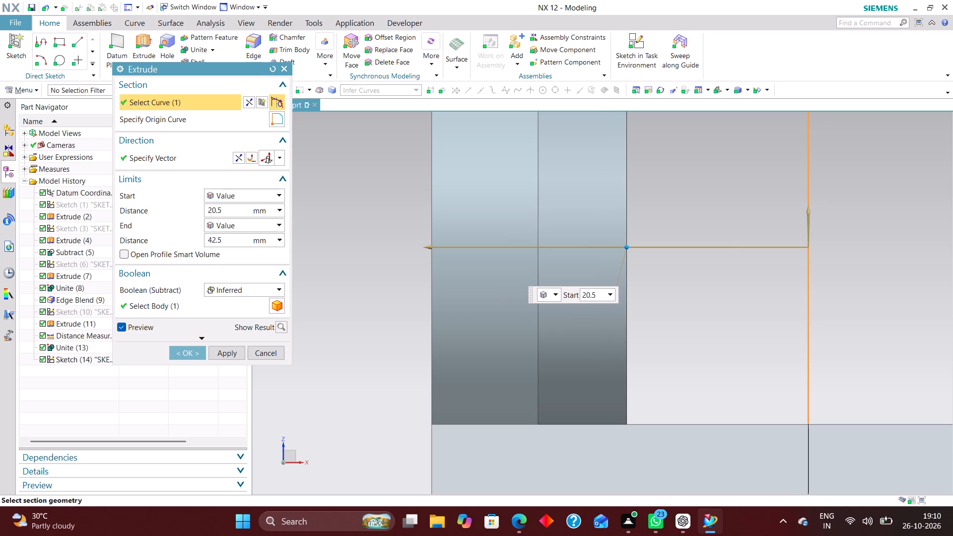
drag(628, 256, 630, 256)
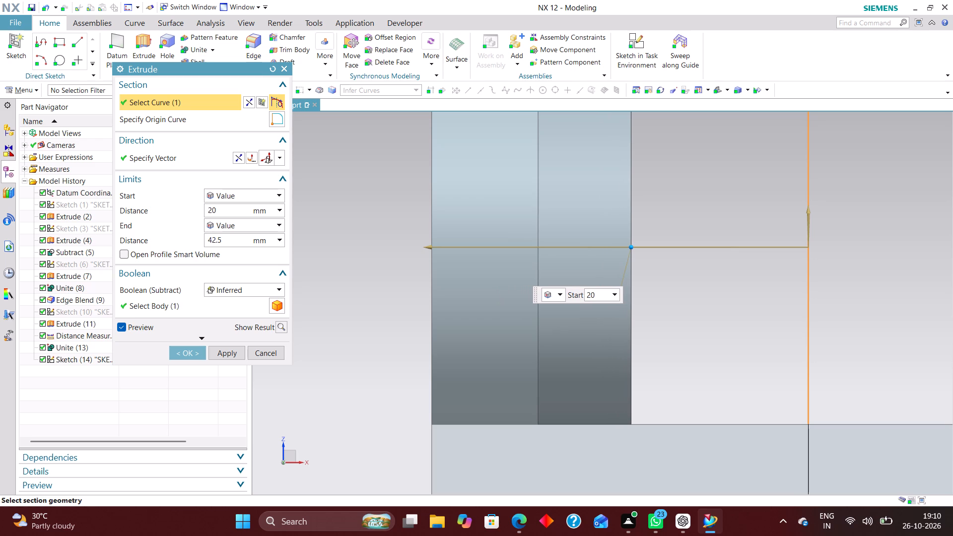
drag(630, 256, 635, 258)
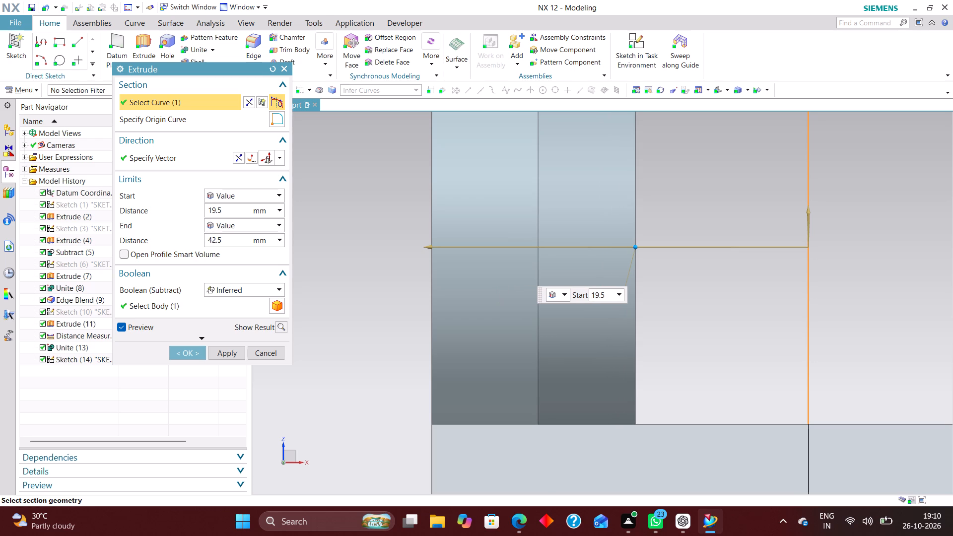
drag(635, 258, 645, 258)
click(192, 353)
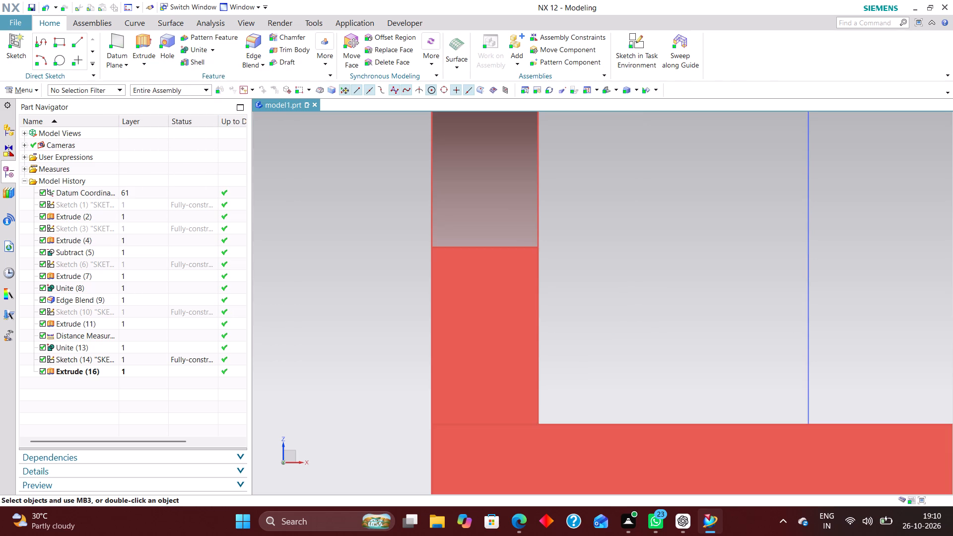
Edit the 40 mm circle's extrusion with rollback and set its Boolean to None.
scroll(568, 320, down, 5)
middle_drag(607, 309, 602, 315)
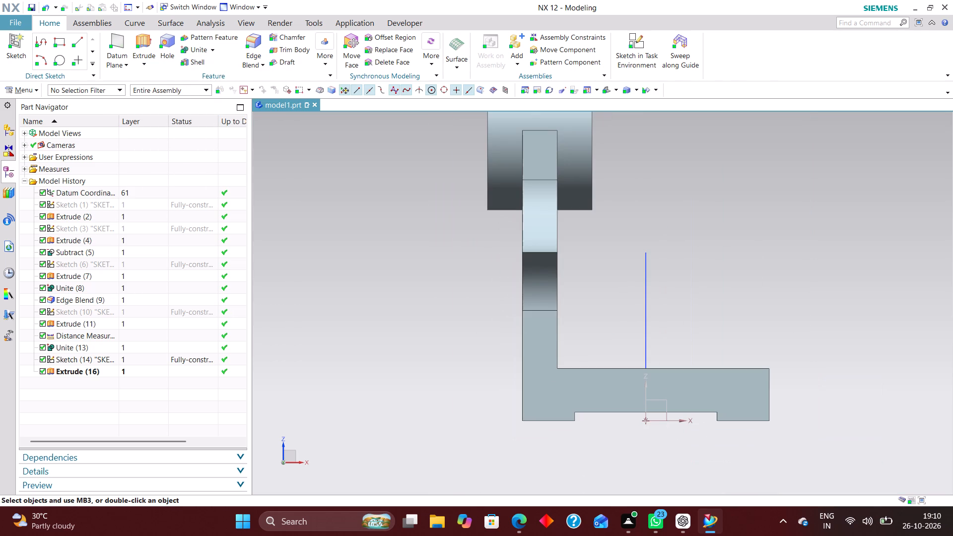
middle_drag(602, 315, 597, 326)
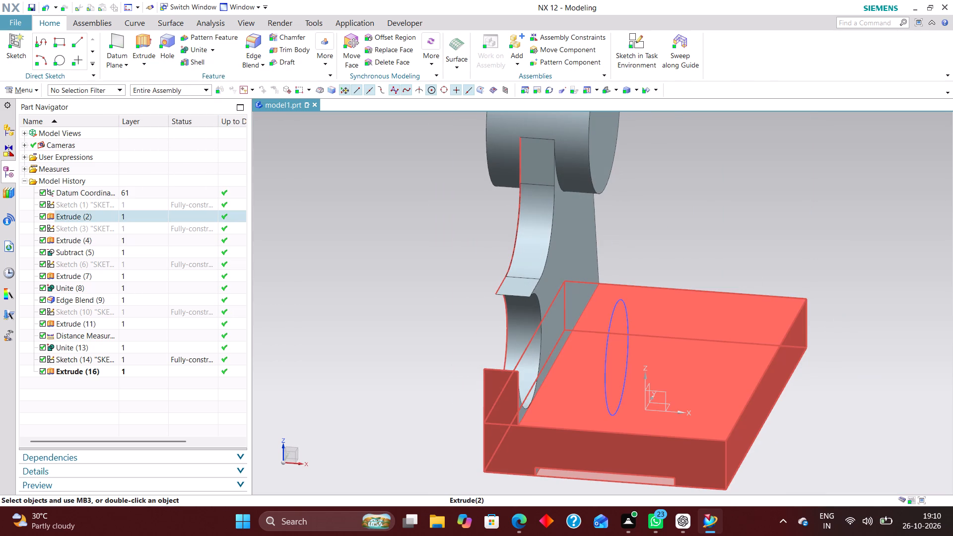
click(135, 371)
right_click(137, 370)
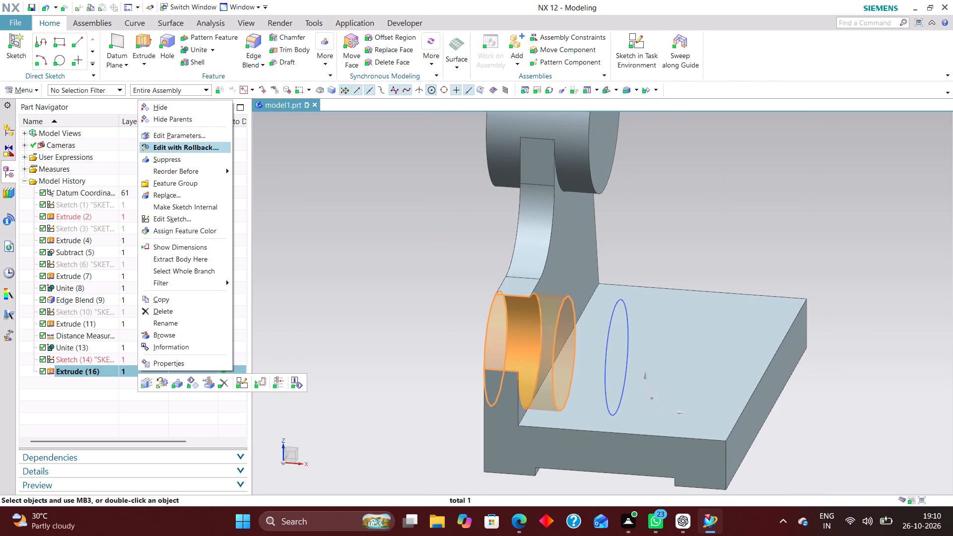
click(188, 147)
click(250, 288)
click(243, 301)
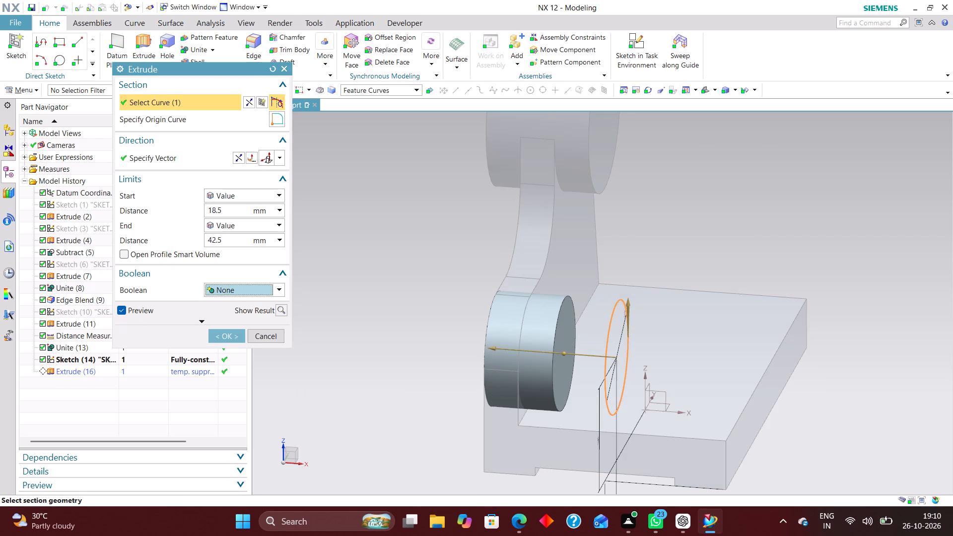
click(217, 337)
Measure the lower boss's overall length between its two circular end faces.
scroll(536, 369, up, 1)
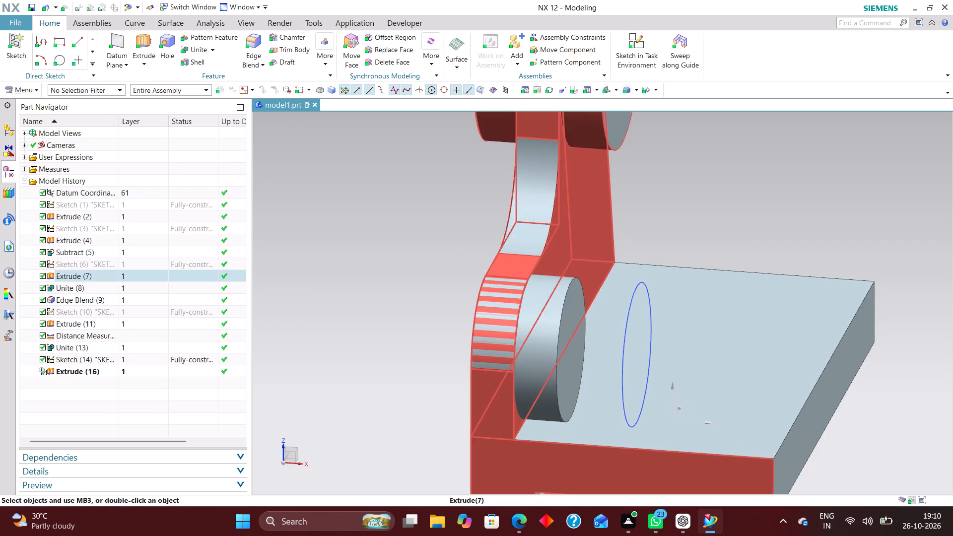
click(219, 20)
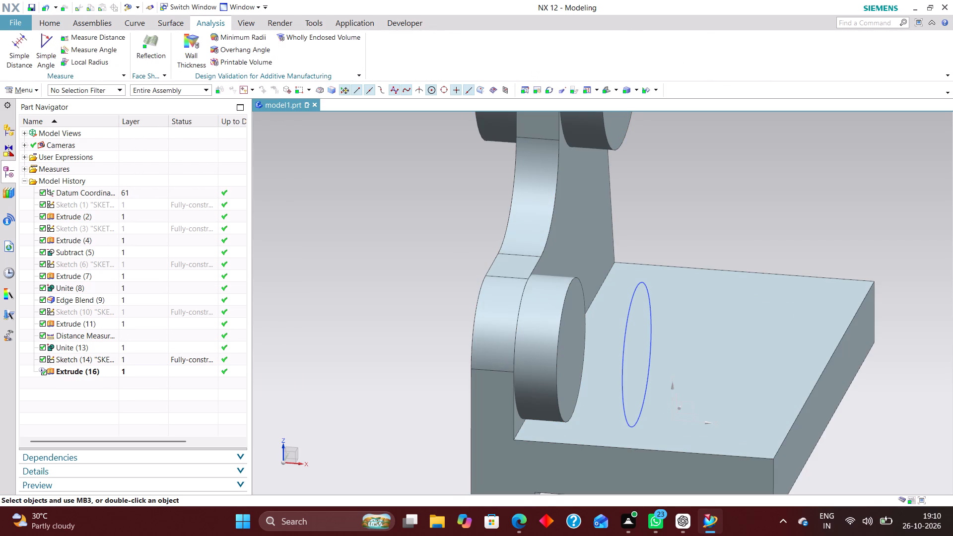
click(12, 44)
scroll(390, 272, up, 1)
middle_drag(392, 271, 433, 261)
click(672, 320)
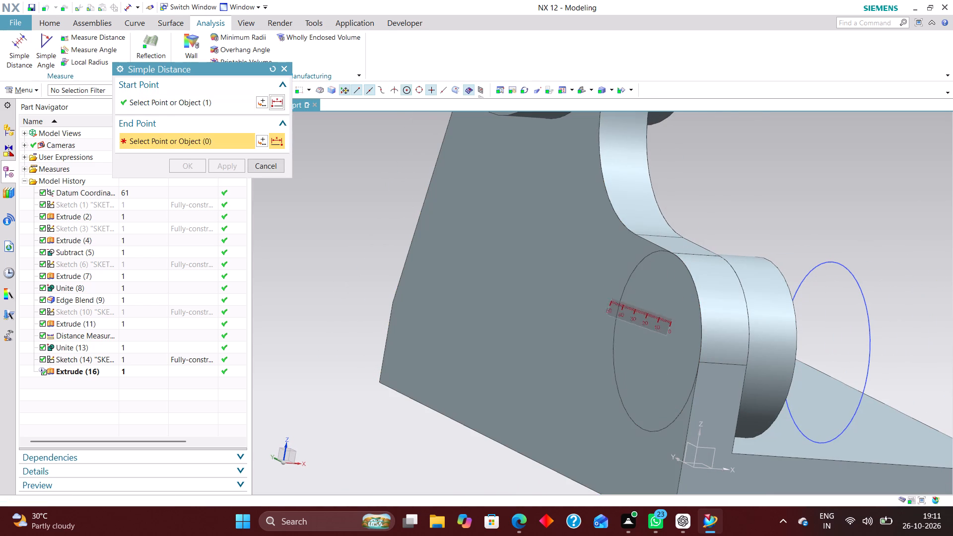
middle_drag(562, 281, 492, 269)
click(480, 294)
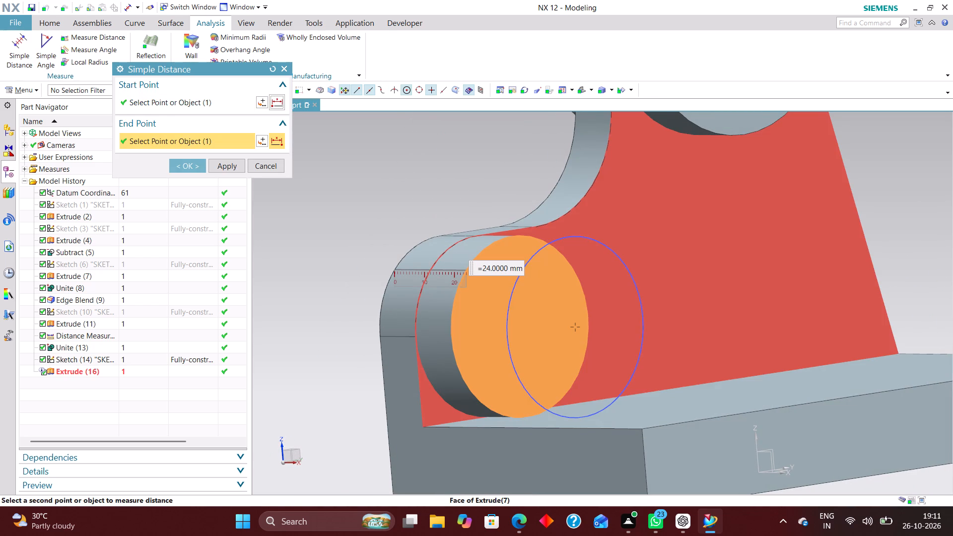
click(264, 165)
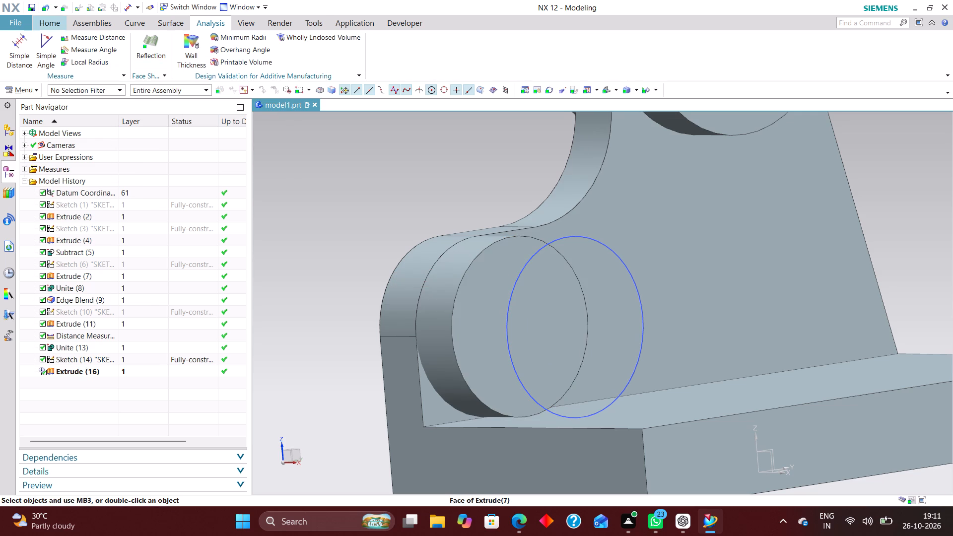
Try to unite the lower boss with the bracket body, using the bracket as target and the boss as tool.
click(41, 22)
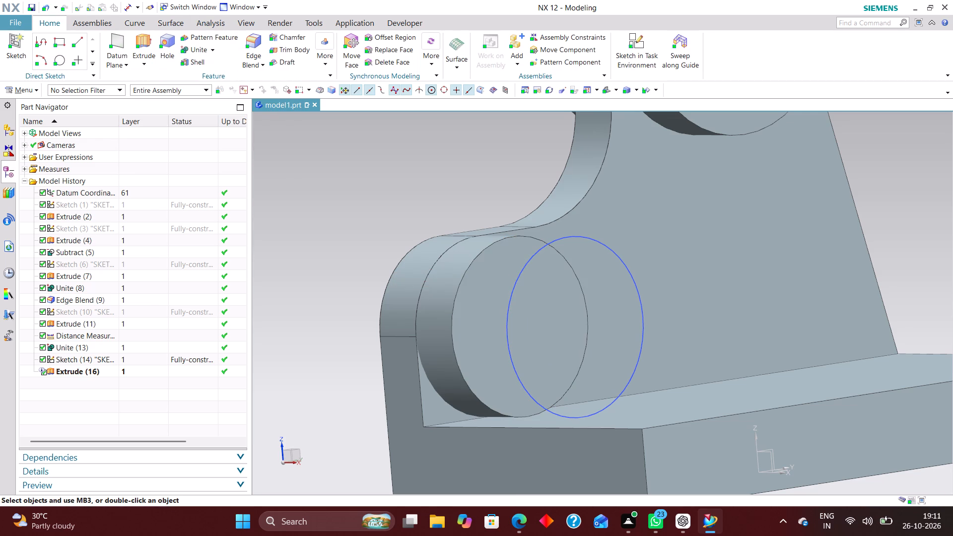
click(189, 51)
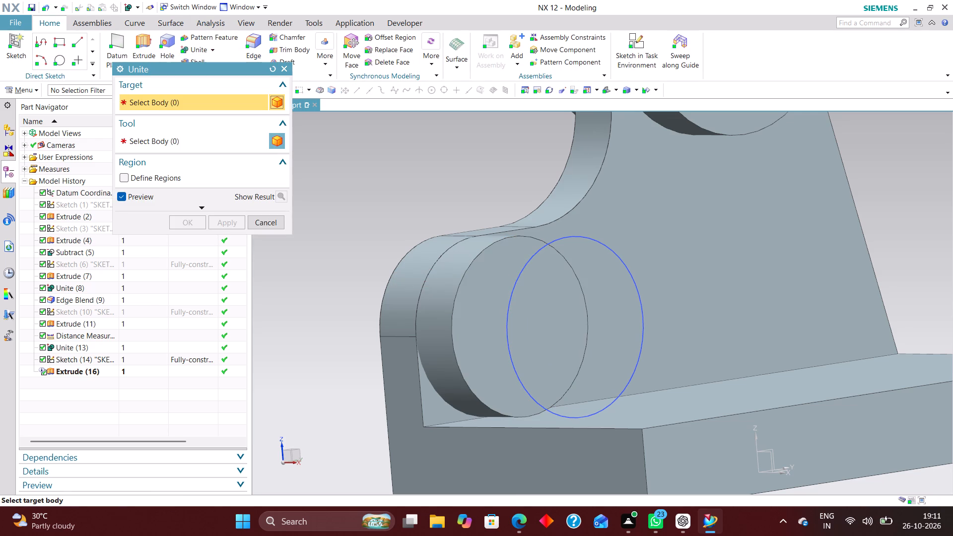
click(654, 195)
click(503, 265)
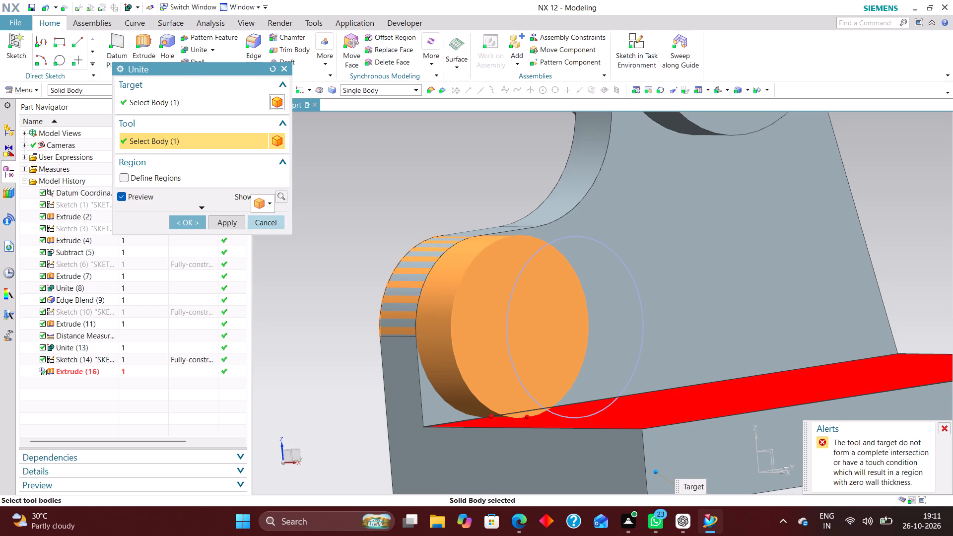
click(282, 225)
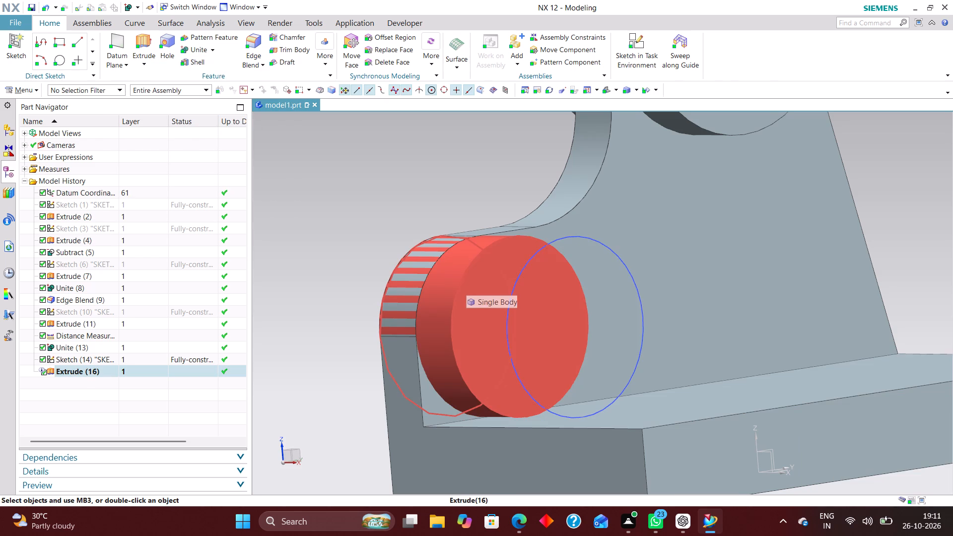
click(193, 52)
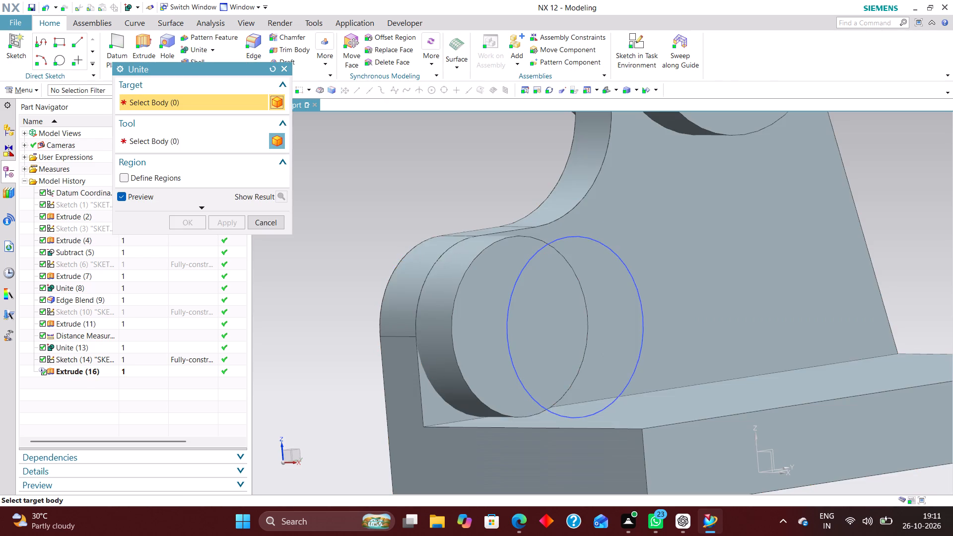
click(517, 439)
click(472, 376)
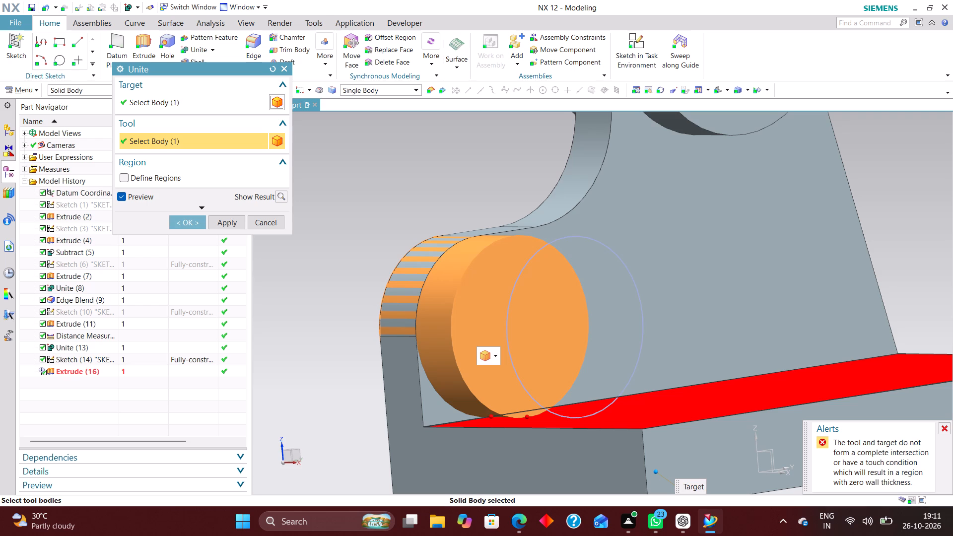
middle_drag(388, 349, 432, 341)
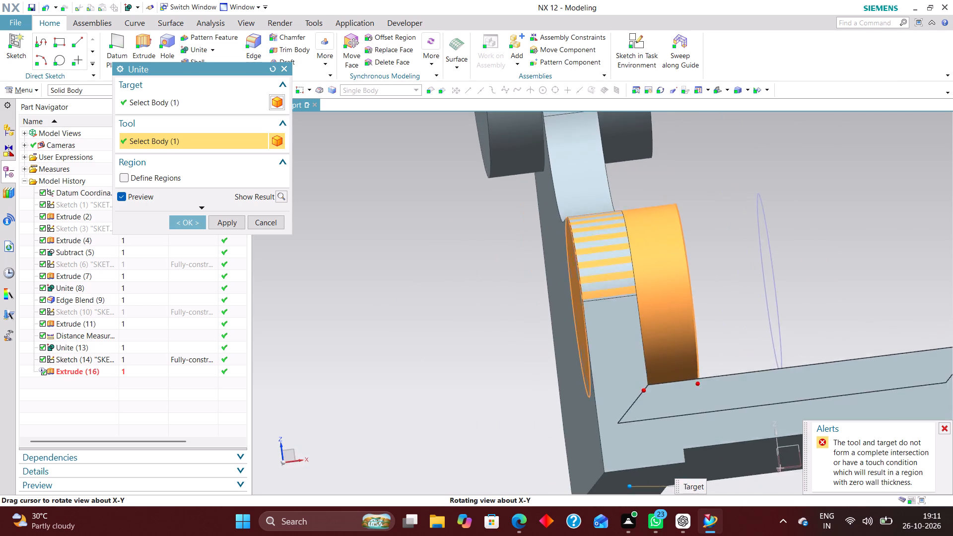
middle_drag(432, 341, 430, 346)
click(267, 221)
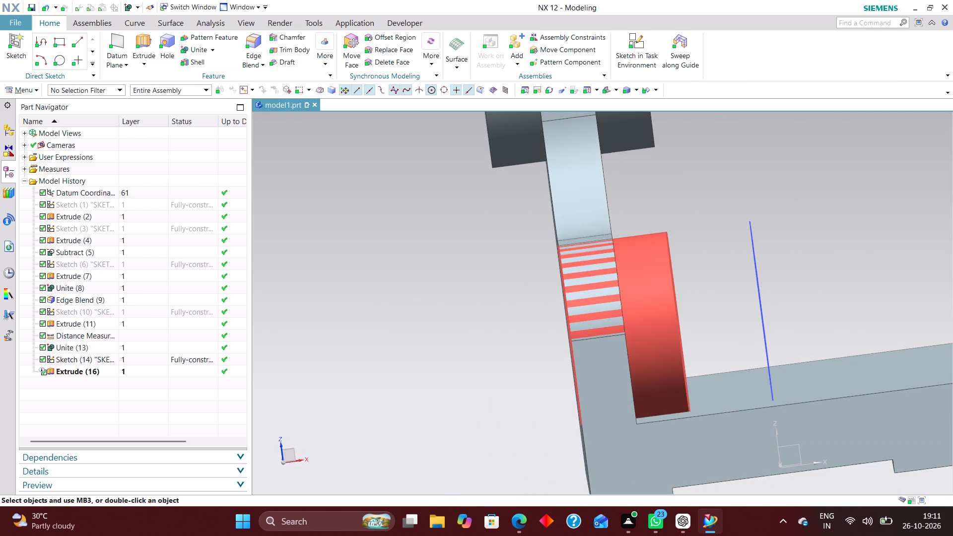
Edit the boss extrusion and bring its end distance in to 31.1 mm, just past the upright's inner face.
double_click(662, 330)
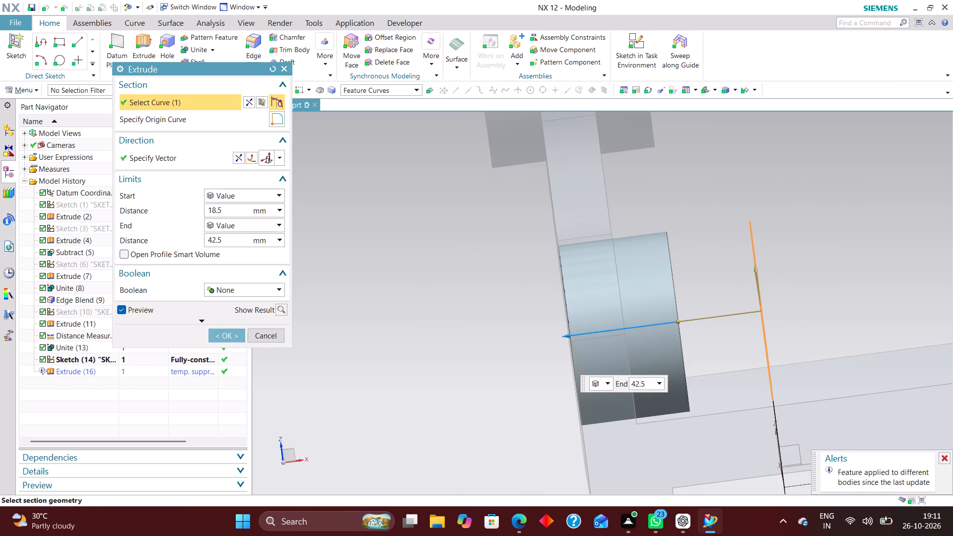
scroll(593, 304, down, 1)
scroll(614, 342, up, 2)
right_drag(849, 254, 724, 259)
scroll(555, 286, up, 4)
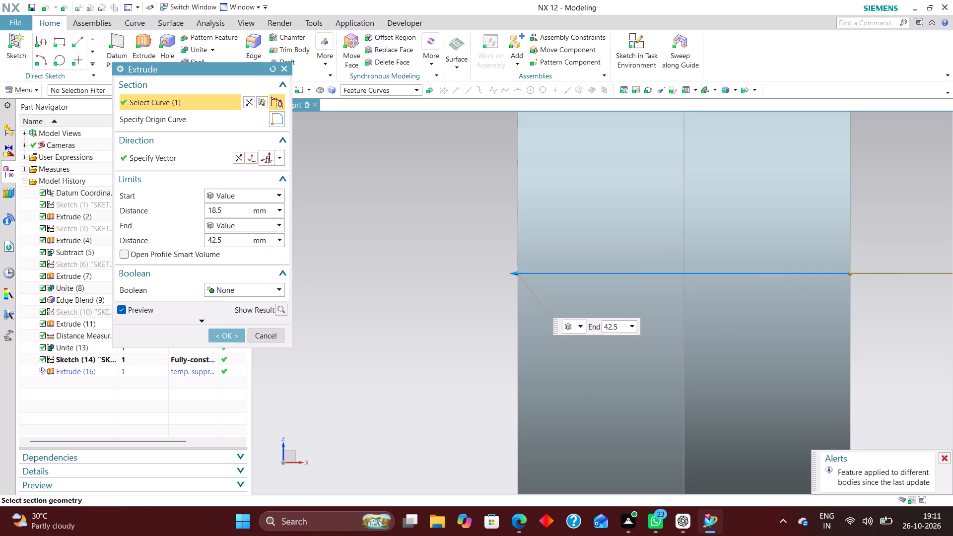
scroll(508, 313, up, 1)
middle_drag(513, 313, 529, 308)
scroll(525, 298, down, 6)
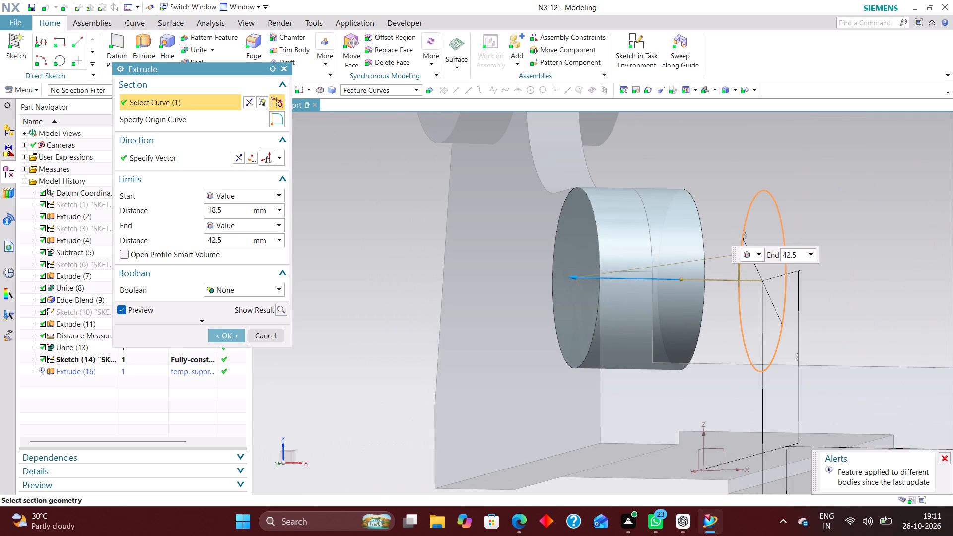
middle_drag(734, 259, 724, 274)
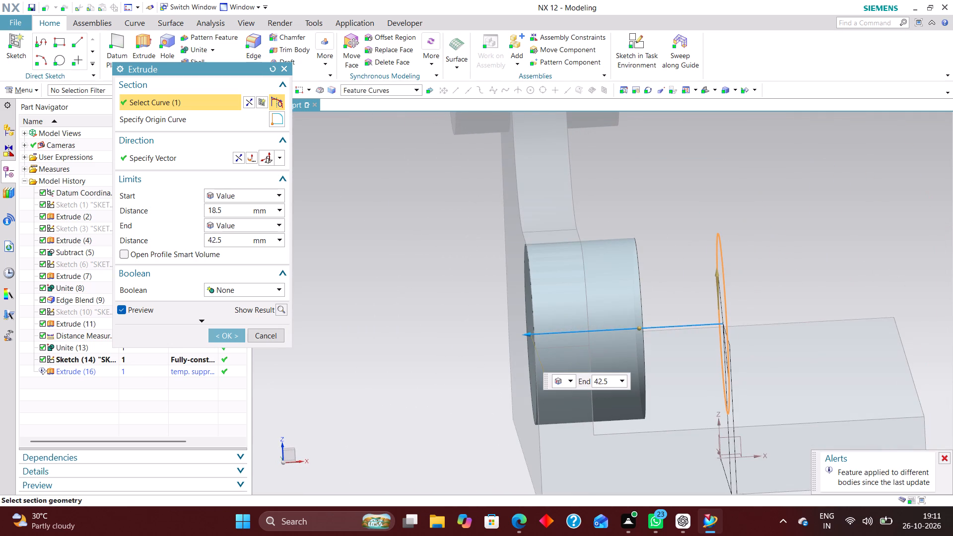
drag(527, 335, 584, 333)
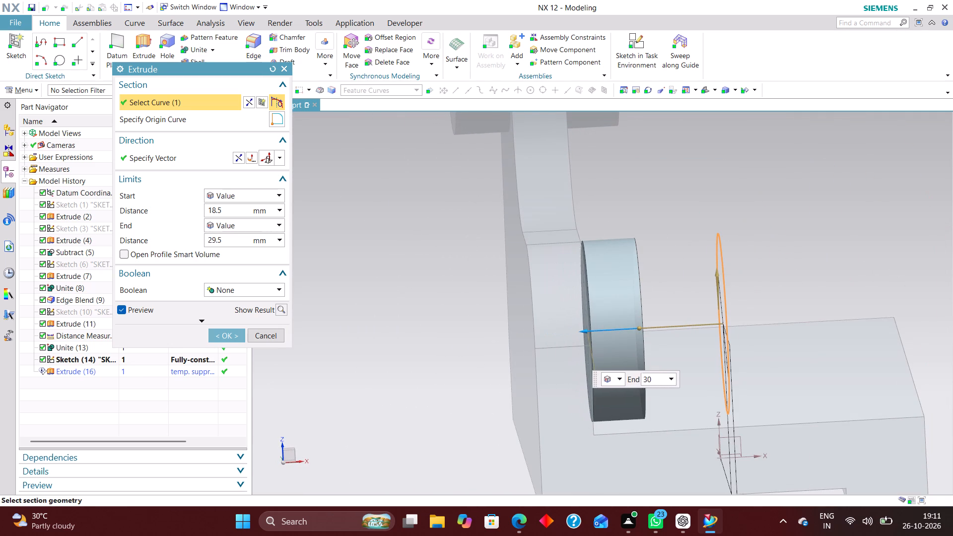
drag(584, 333, 582, 332)
right_drag(803, 243, 746, 246)
scroll(574, 307, up, 5)
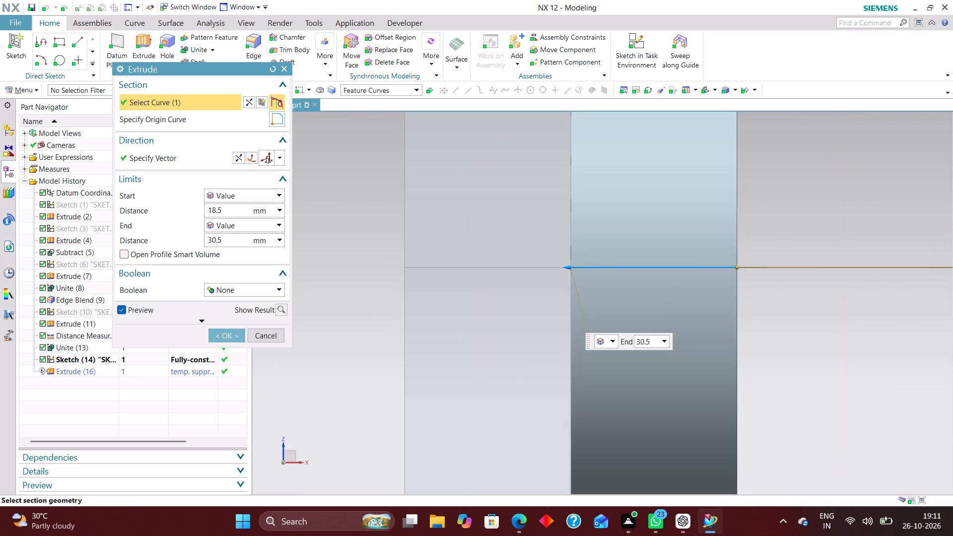
drag(577, 268, 558, 268)
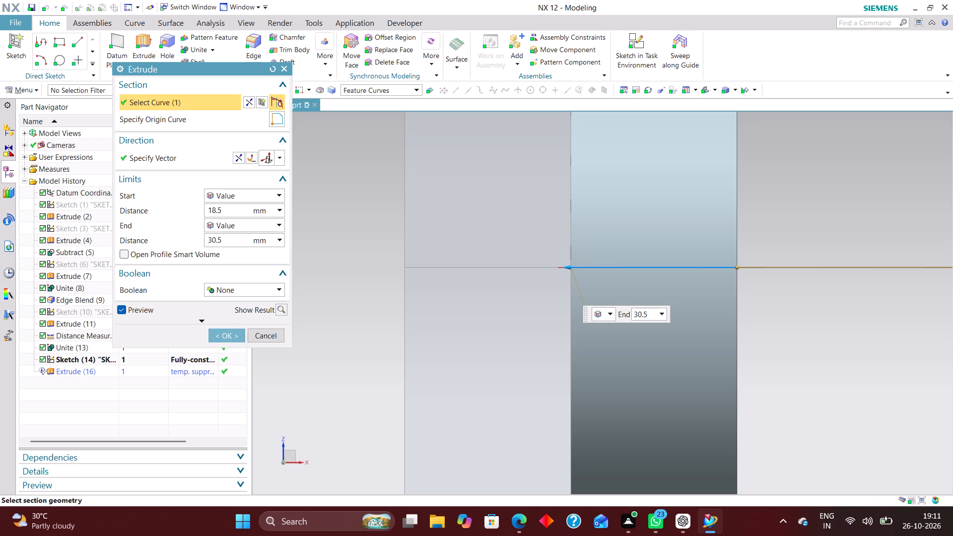
drag(566, 267, 557, 266)
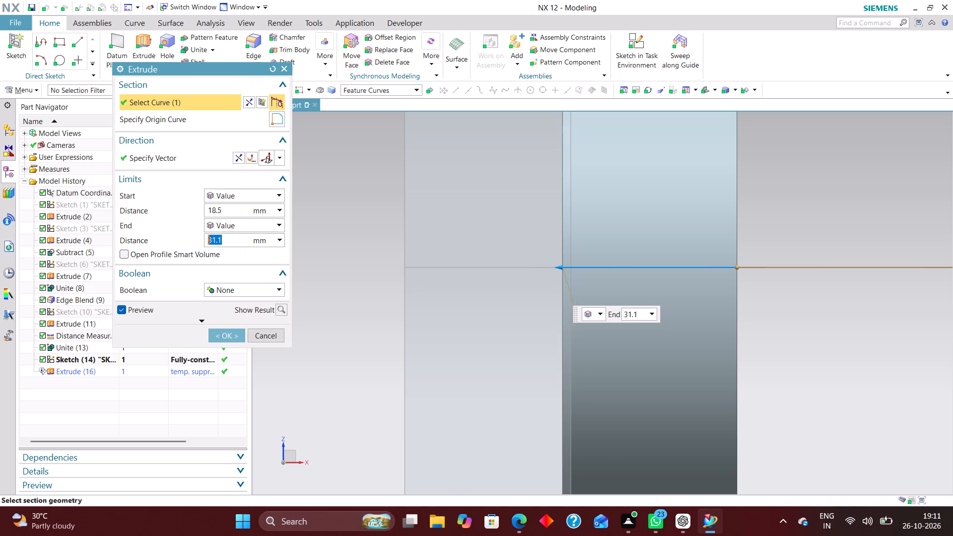
Reselect the 40 mm circle as the extrusion's section and apply the edit.
scroll(637, 268, down, 6)
drag(413, 338, 403, 343)
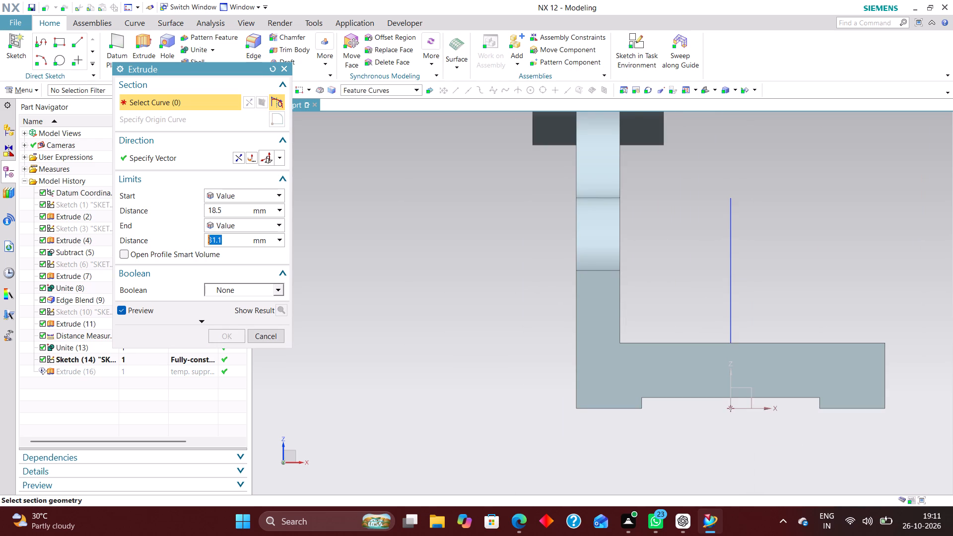
click(733, 266)
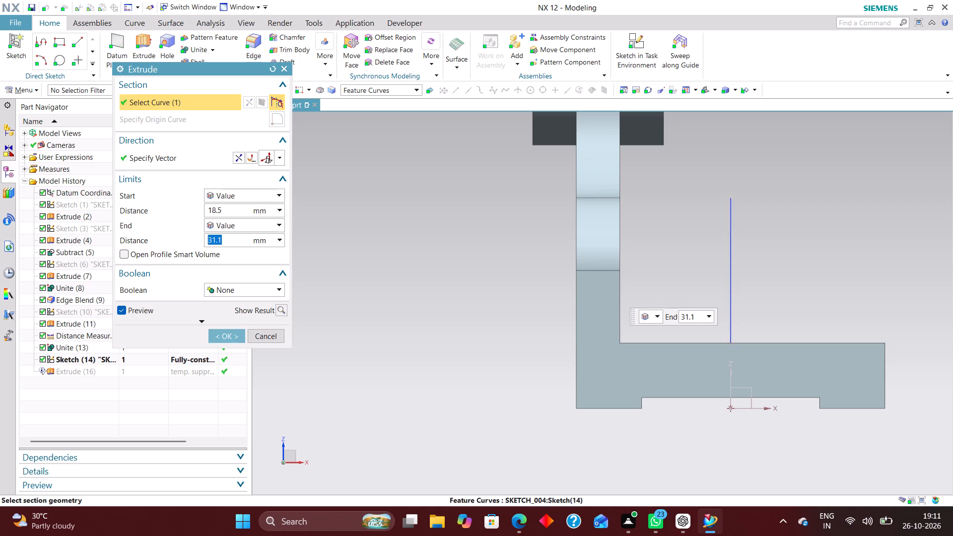
click(230, 335)
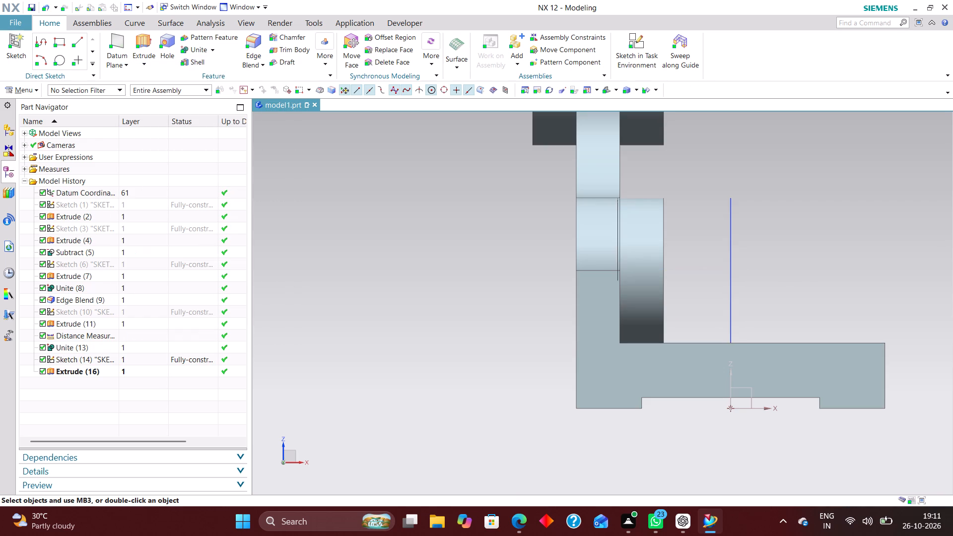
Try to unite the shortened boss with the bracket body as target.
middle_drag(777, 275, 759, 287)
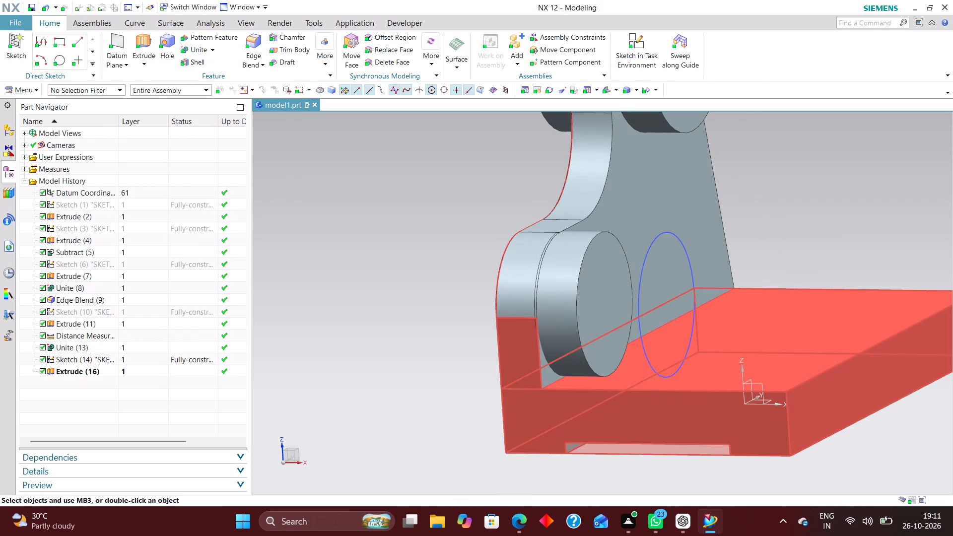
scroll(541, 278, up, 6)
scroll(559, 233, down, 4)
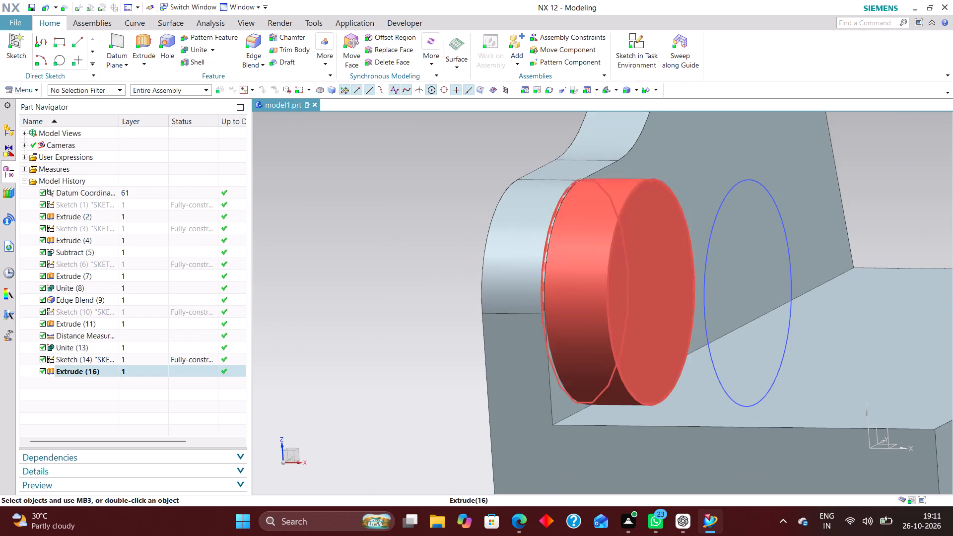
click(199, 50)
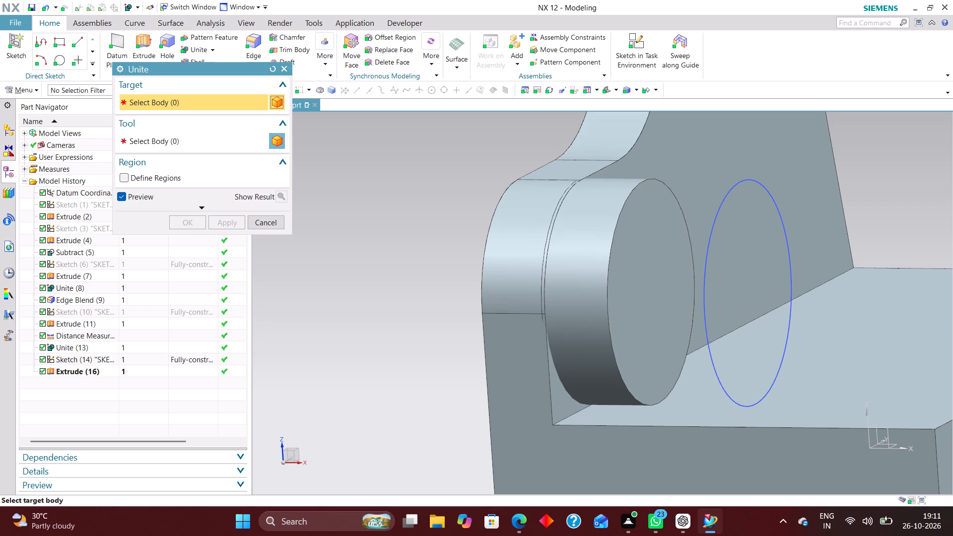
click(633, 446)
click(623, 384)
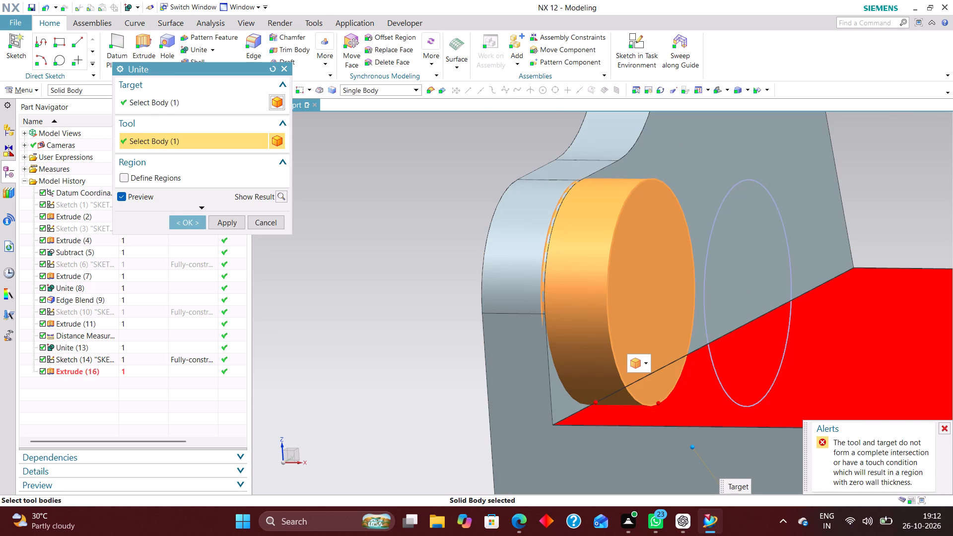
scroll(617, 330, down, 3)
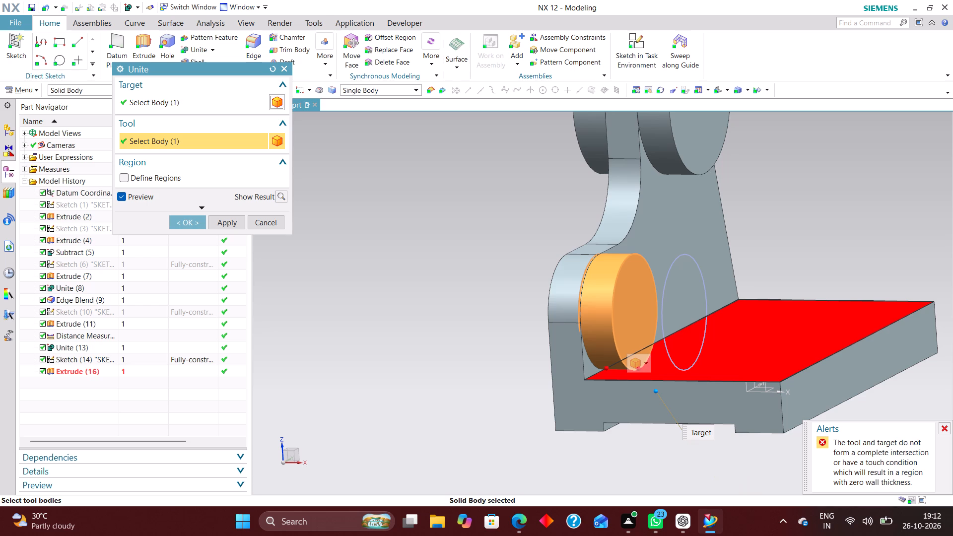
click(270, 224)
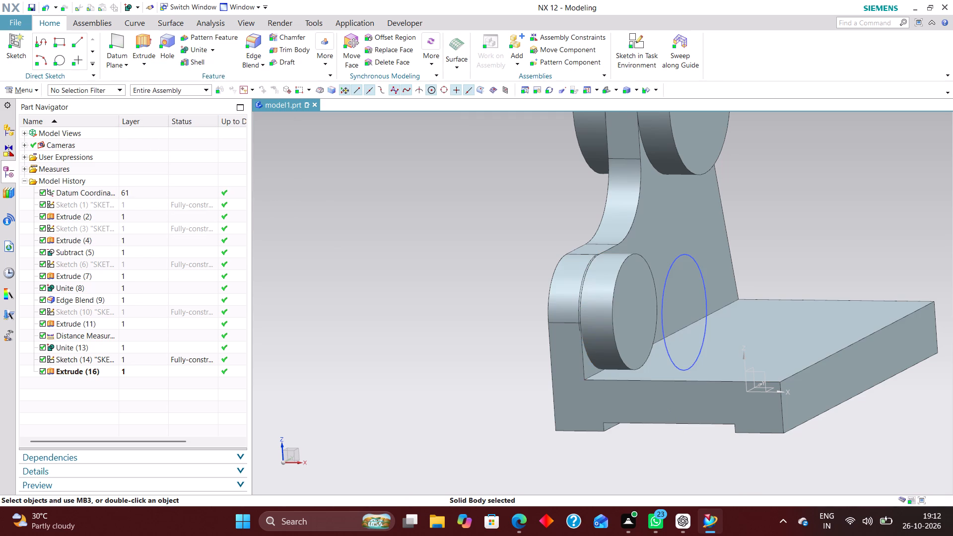
Edit the boss circle's sketch with rollback and delete the 38 mm vertical dimension locating its centre.
click(145, 355)
right_click(145, 355)
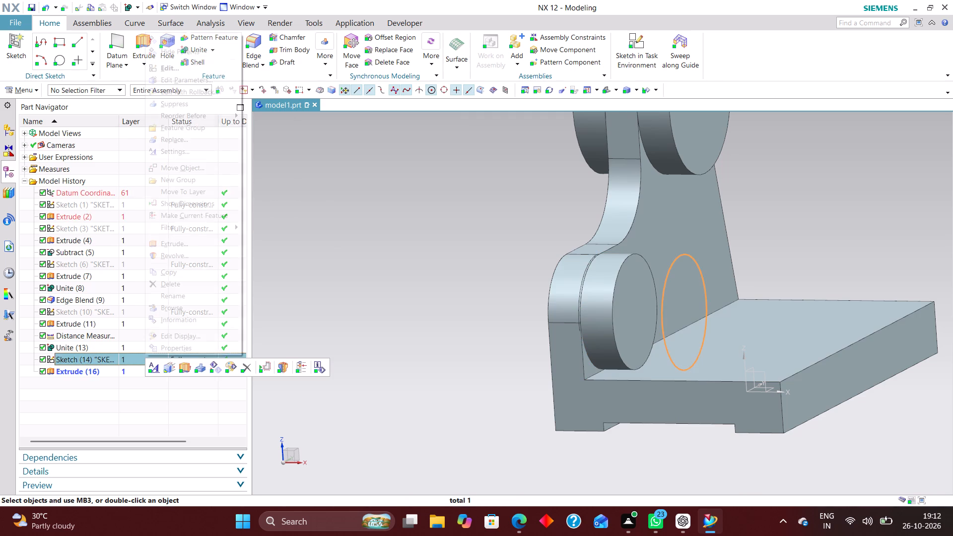
click(213, 91)
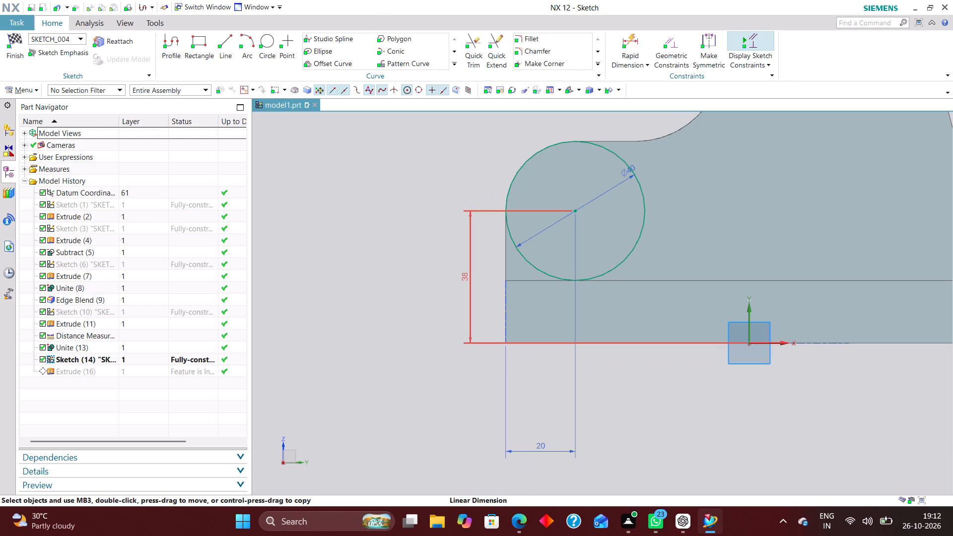
right_drag(465, 289, 398, 269)
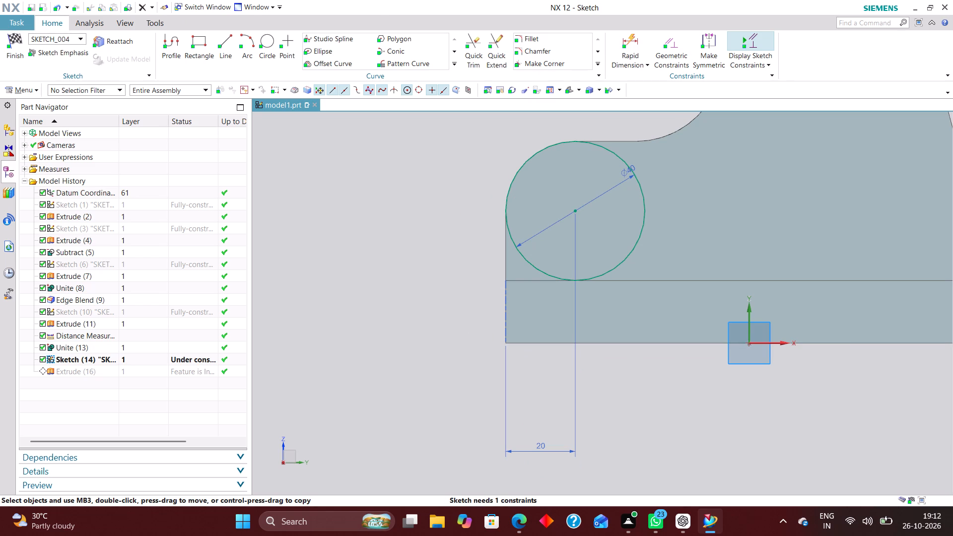
Dimension the boss circle's centre 38 mm vertically from the base plate's upper corner using the Inferred method, and finish the sketch.
click(638, 40)
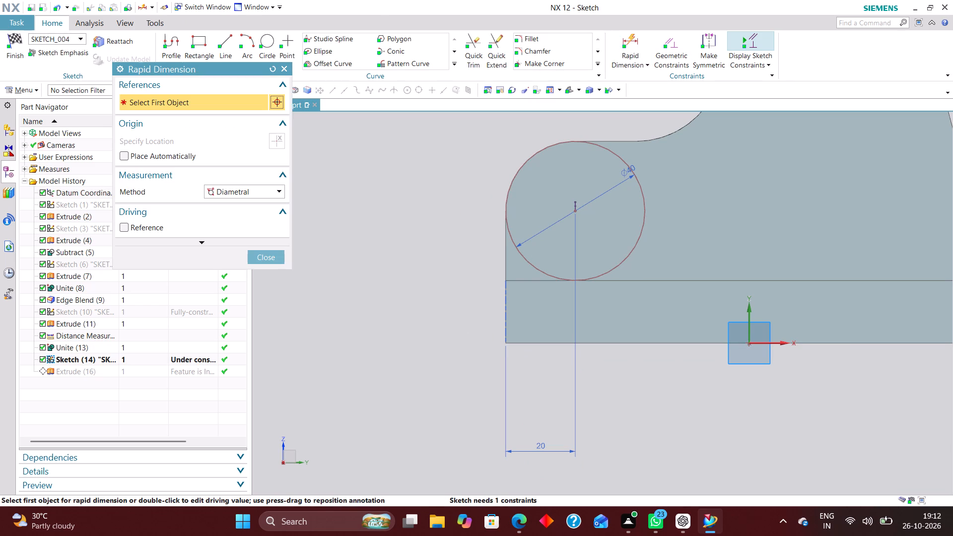
click(242, 195)
click(241, 203)
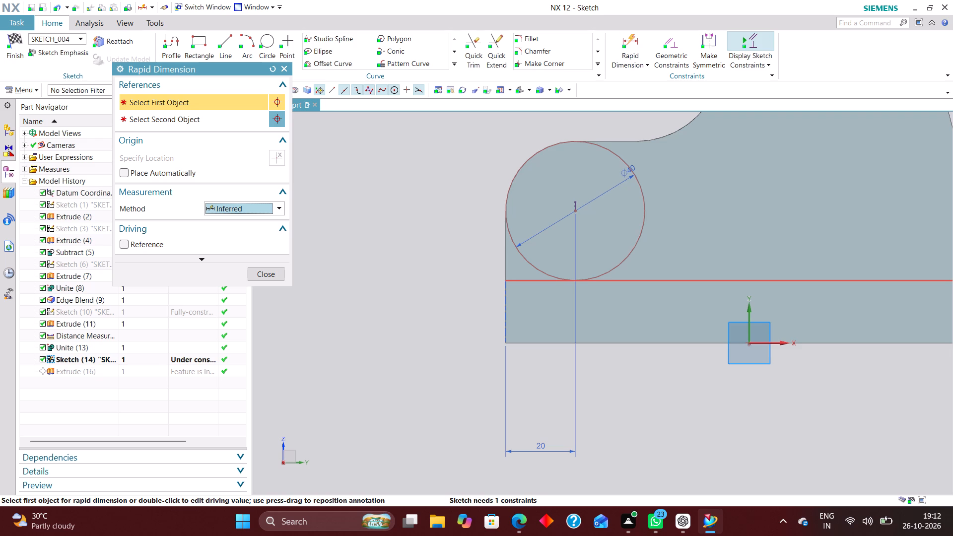
click(505, 279)
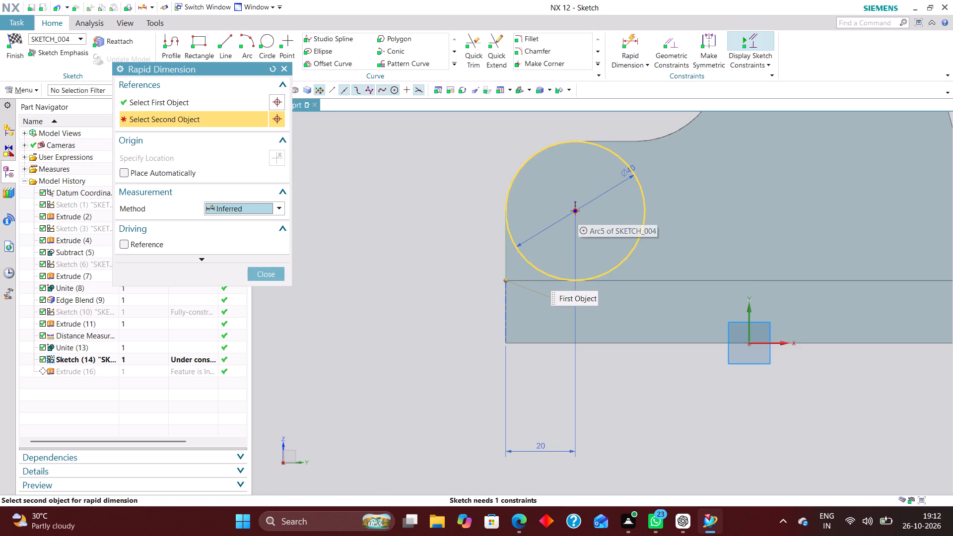
click(577, 211)
click(428, 241)
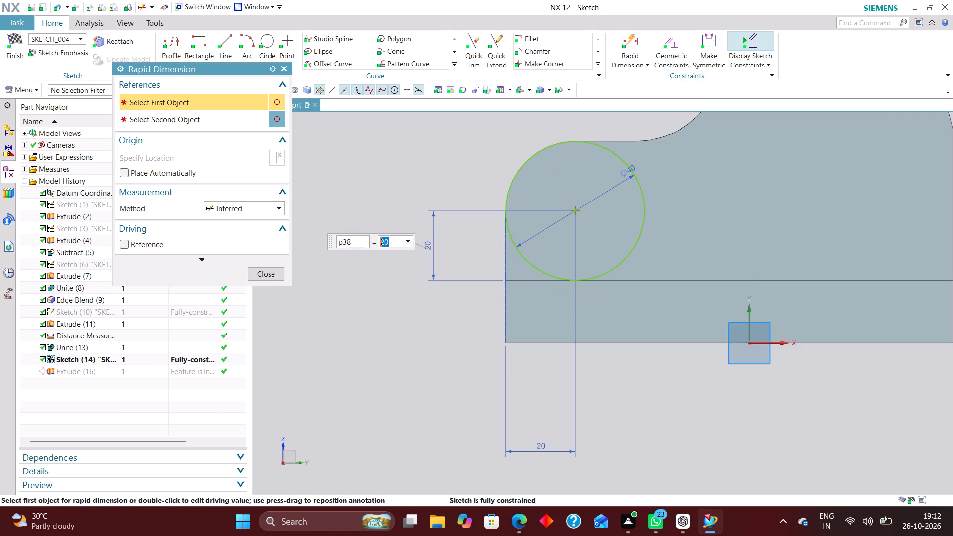
text(38)
key(Return)
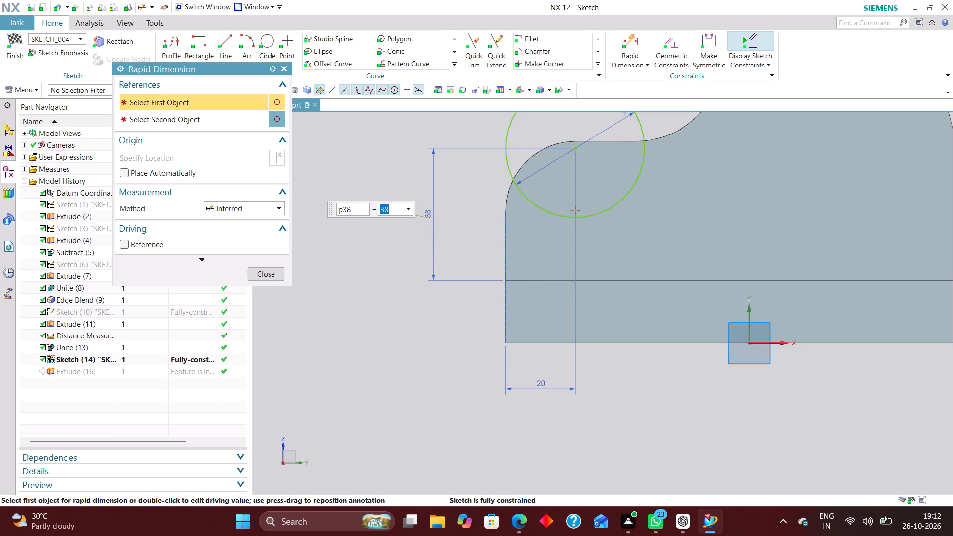
click(260, 271)
click(16, 38)
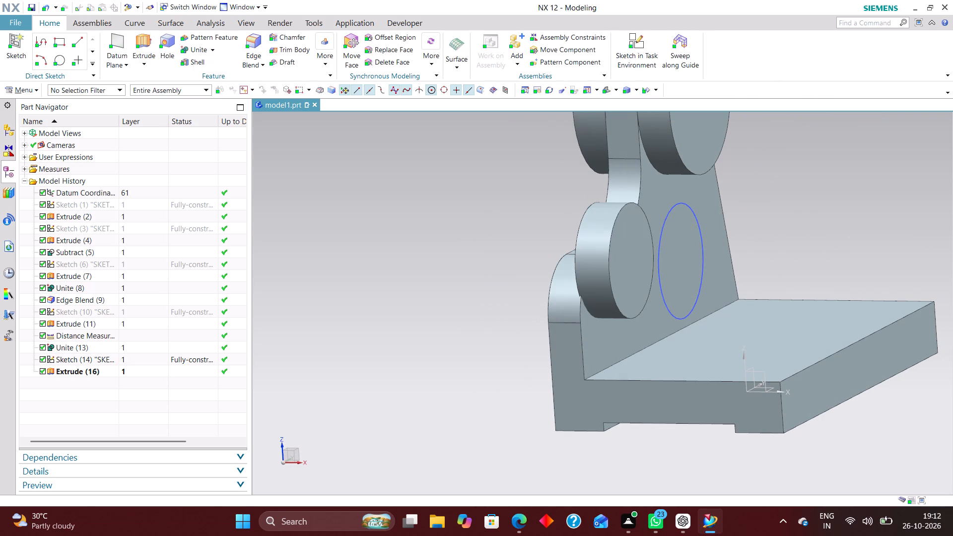
Edit the upright's profile sketch with rollback and delete the 38 mm vertical dimension locating the lower 40 mm arc's centre.
click(99, 262)
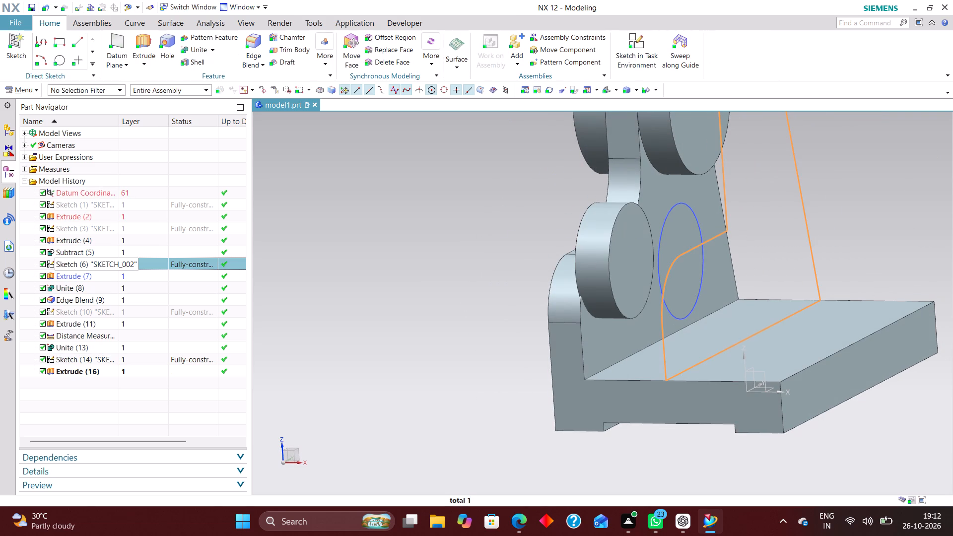
right_click(98, 259)
click(151, 57)
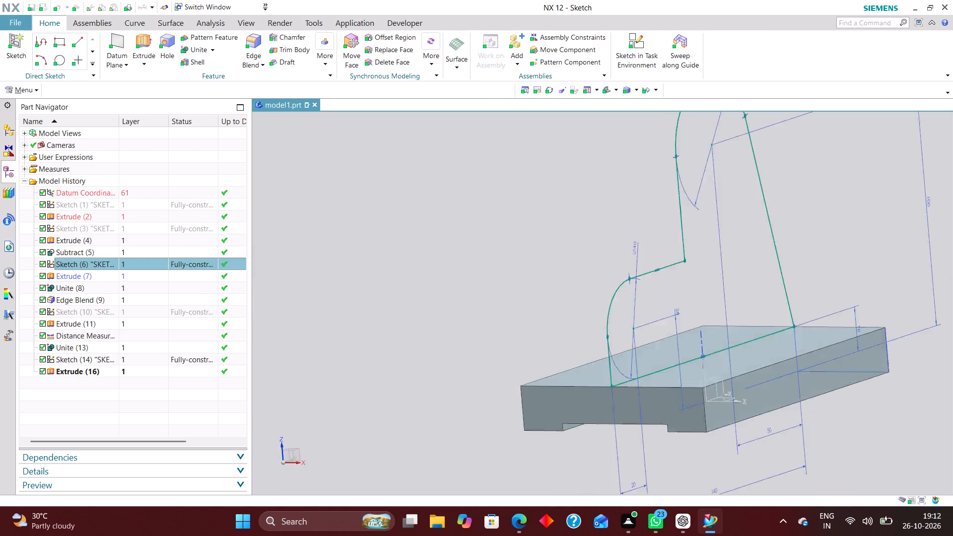
scroll(450, 374, up, 4)
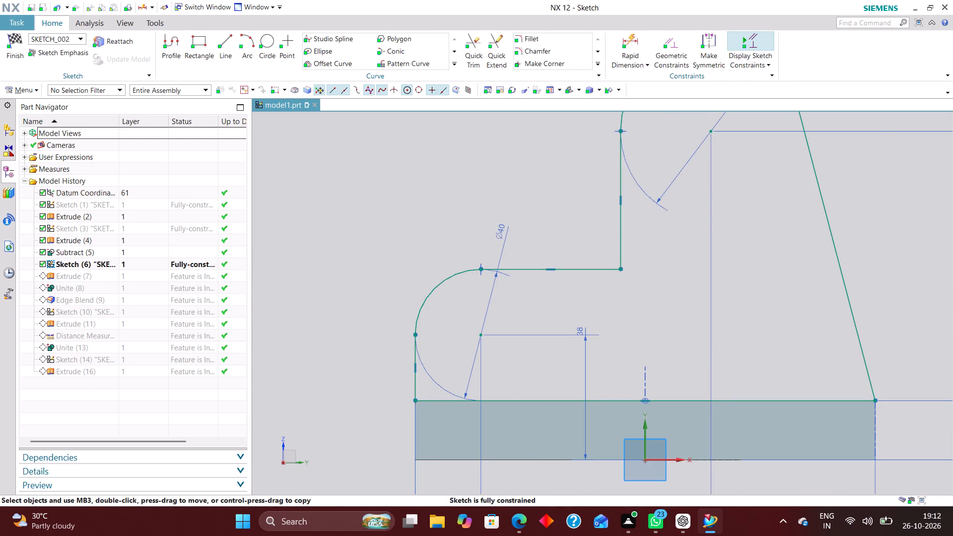
right_drag(587, 385, 564, 382)
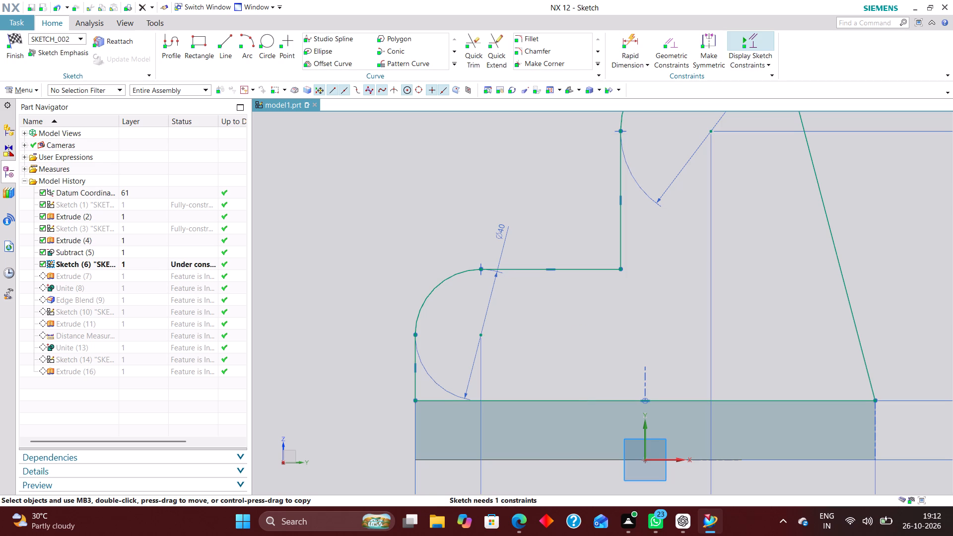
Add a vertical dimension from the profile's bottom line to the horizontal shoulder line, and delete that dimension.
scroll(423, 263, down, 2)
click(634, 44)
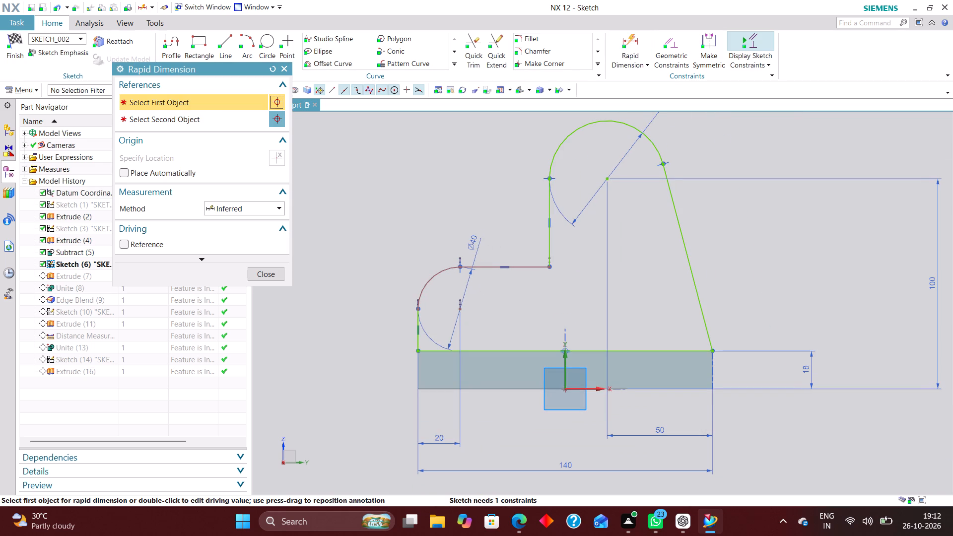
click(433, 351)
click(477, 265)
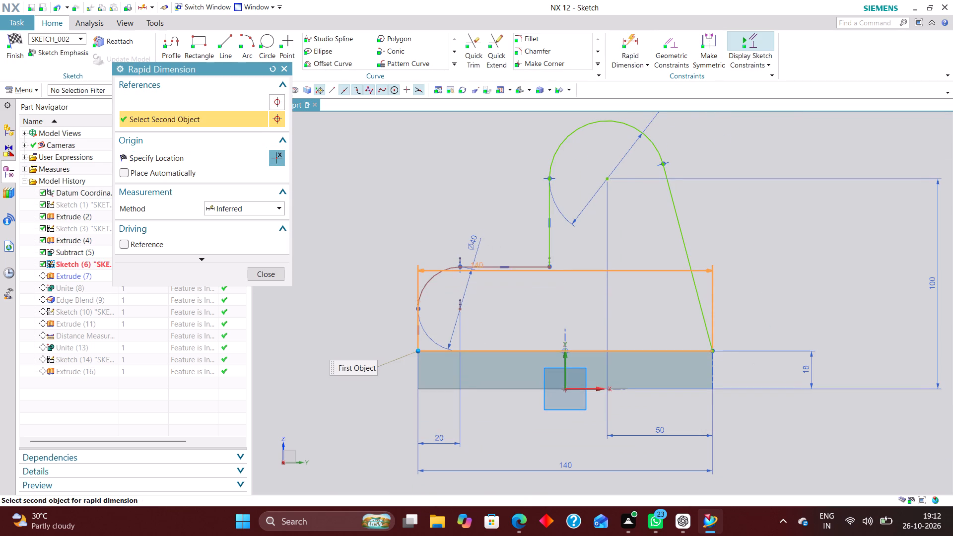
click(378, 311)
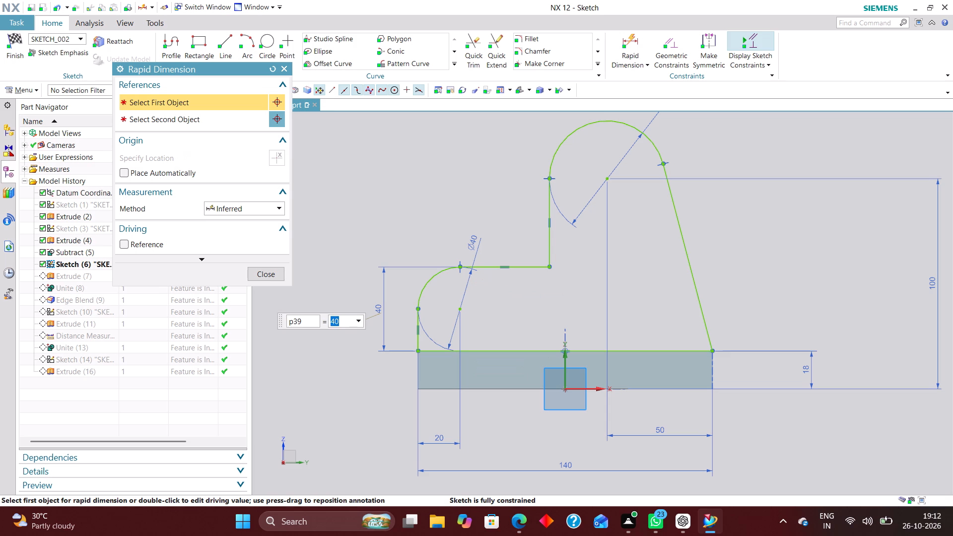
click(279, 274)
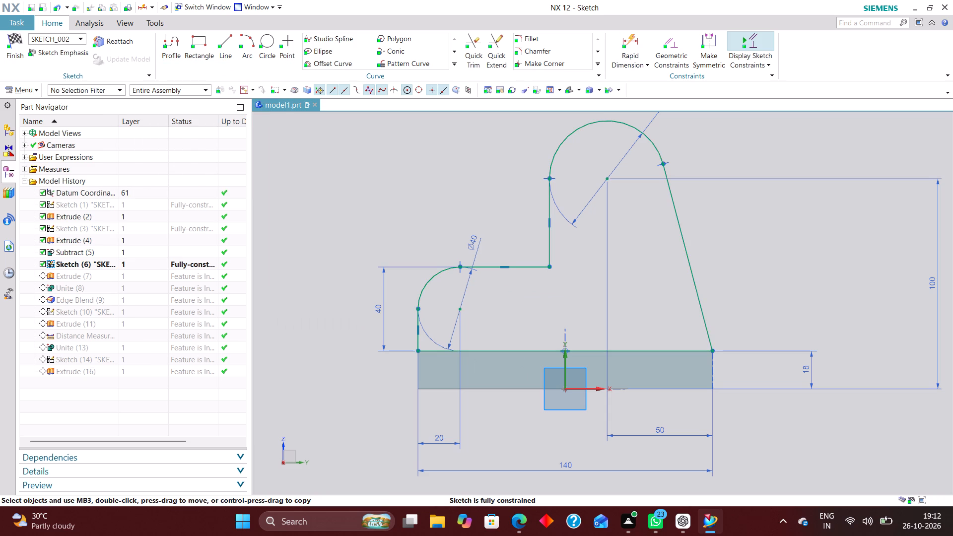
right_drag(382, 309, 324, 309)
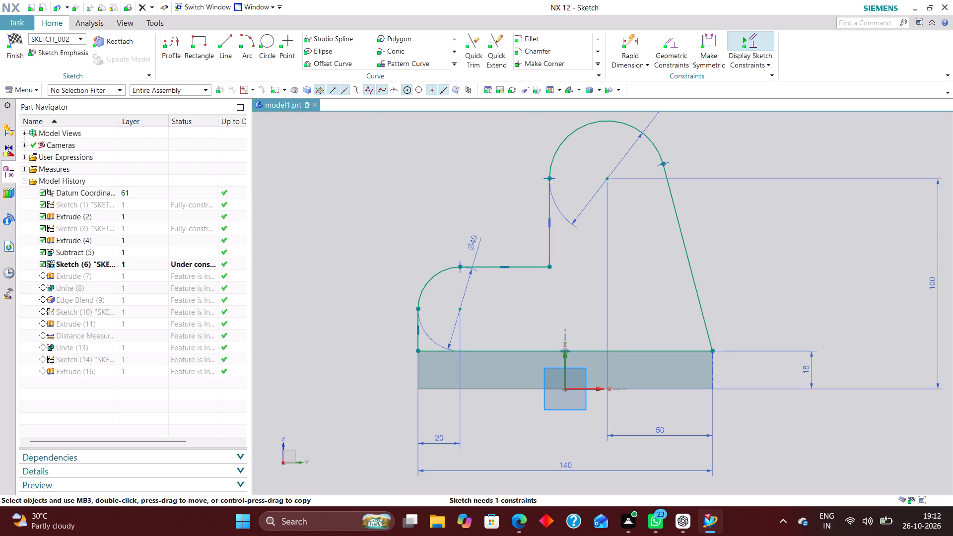
Dimension the lower arc's centre 38 mm above the profile's bottom corner and finish the sketch.
click(637, 40)
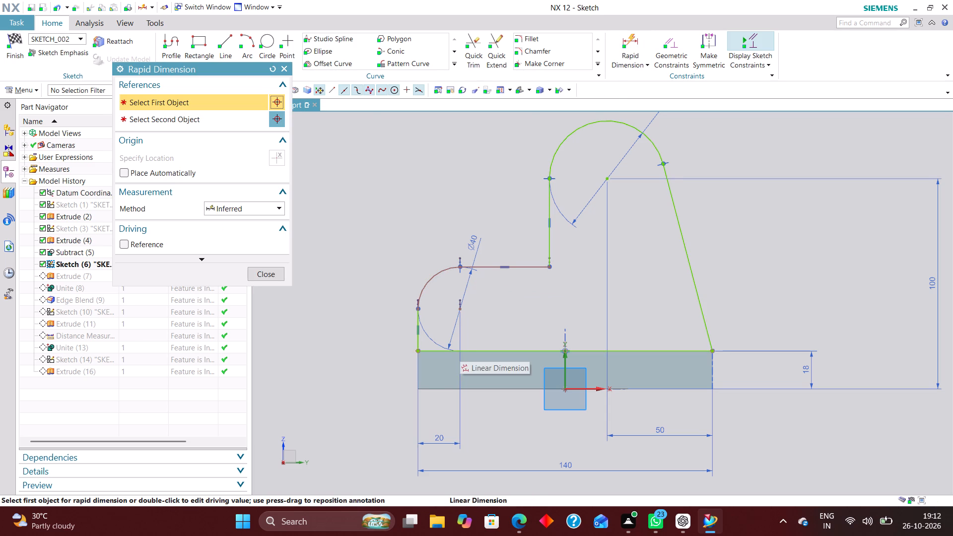
click(415, 352)
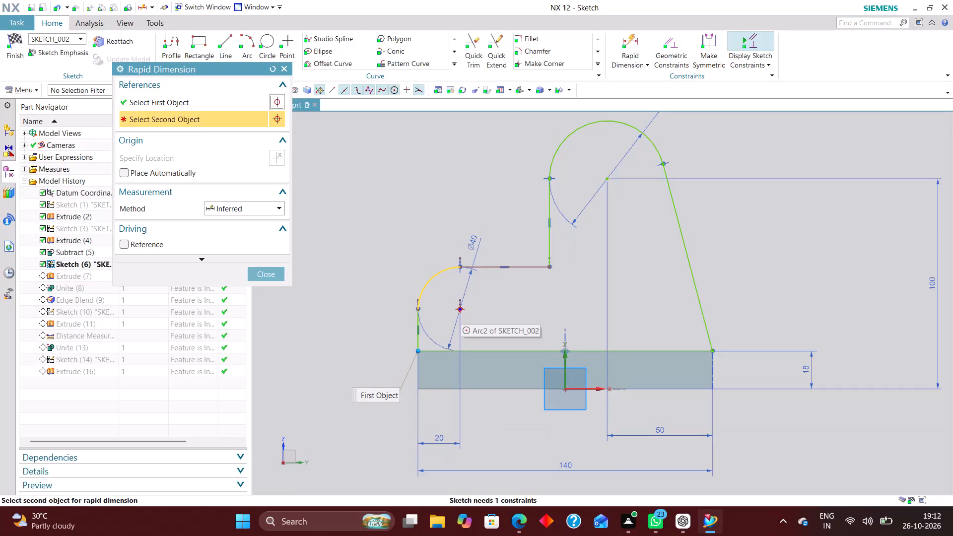
click(460, 311)
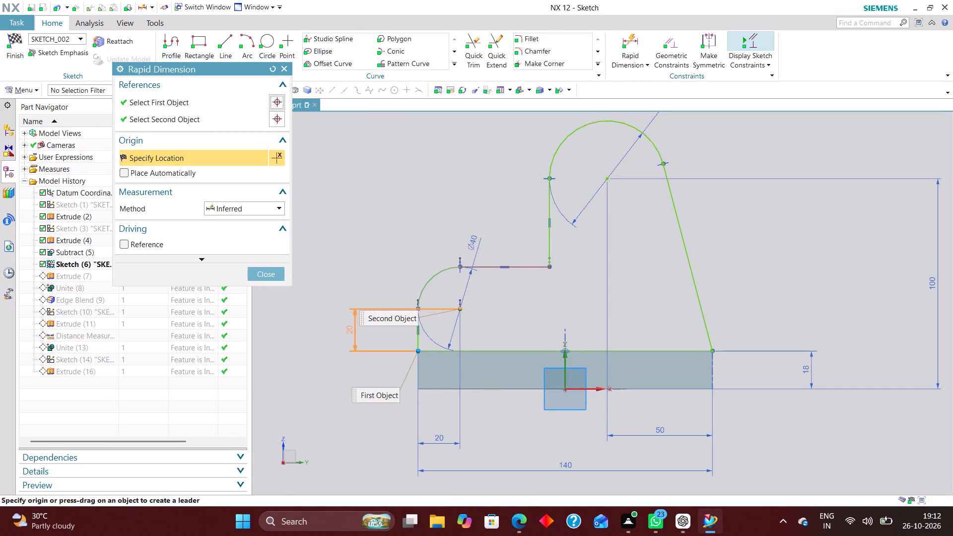
click(349, 330)
text(38)
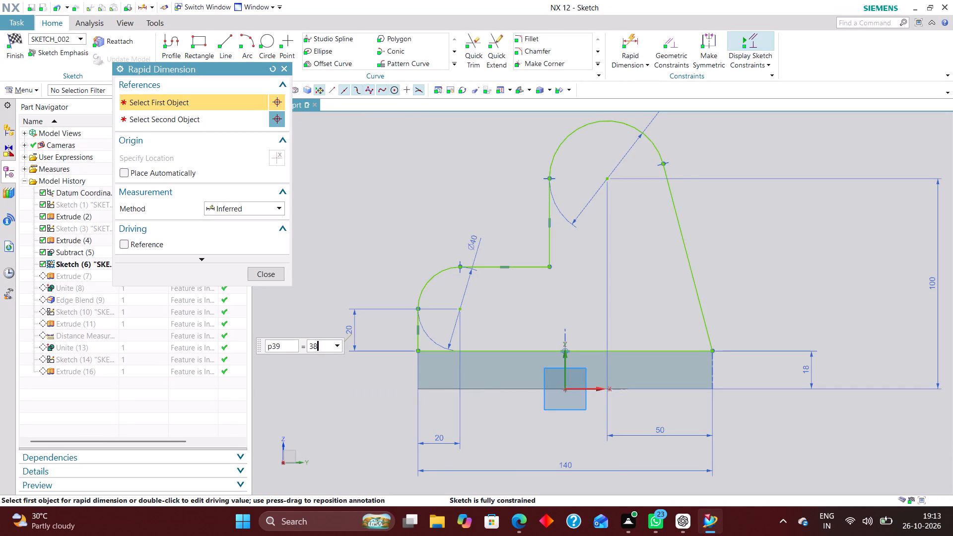
key(Return)
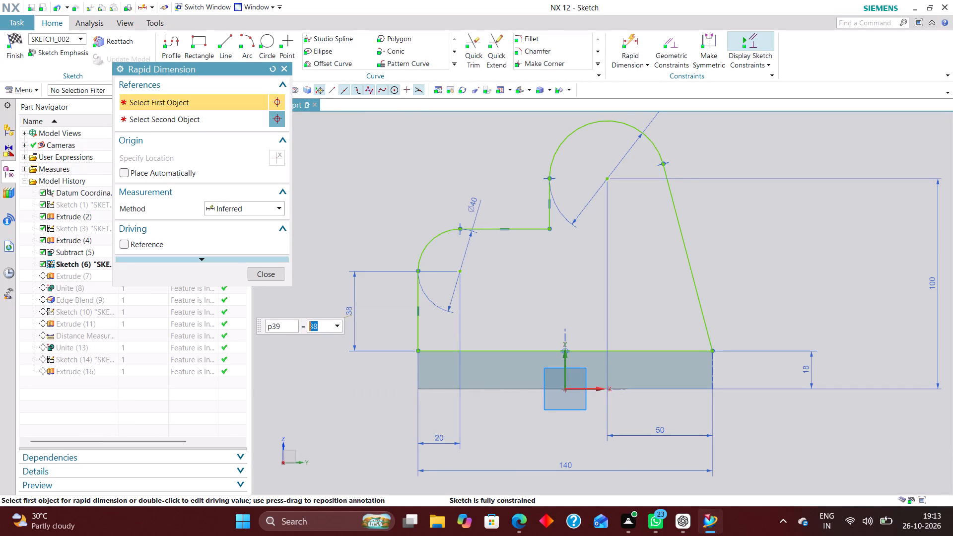
click(268, 274)
click(14, 38)
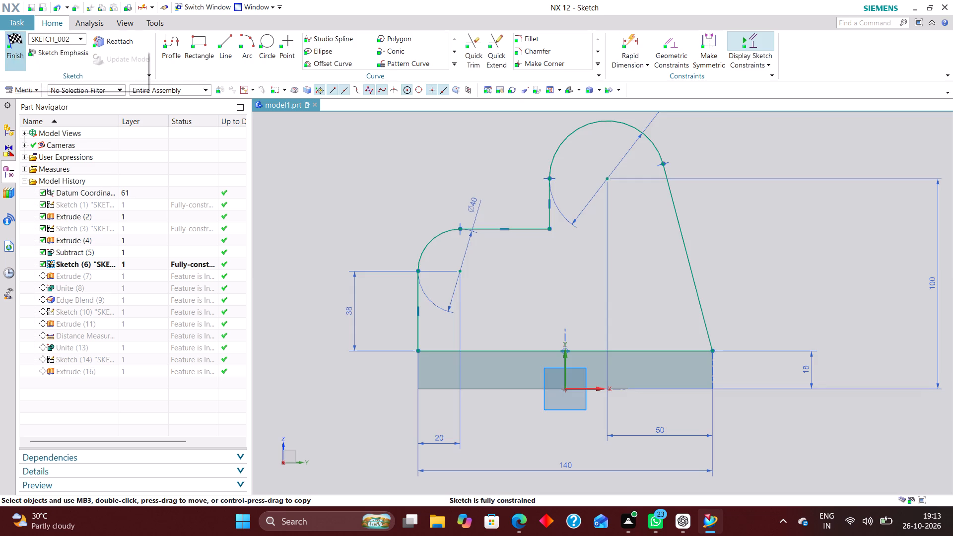
Unite the lower boss as tool with the bracket body as target.
scroll(355, 307, down, 3)
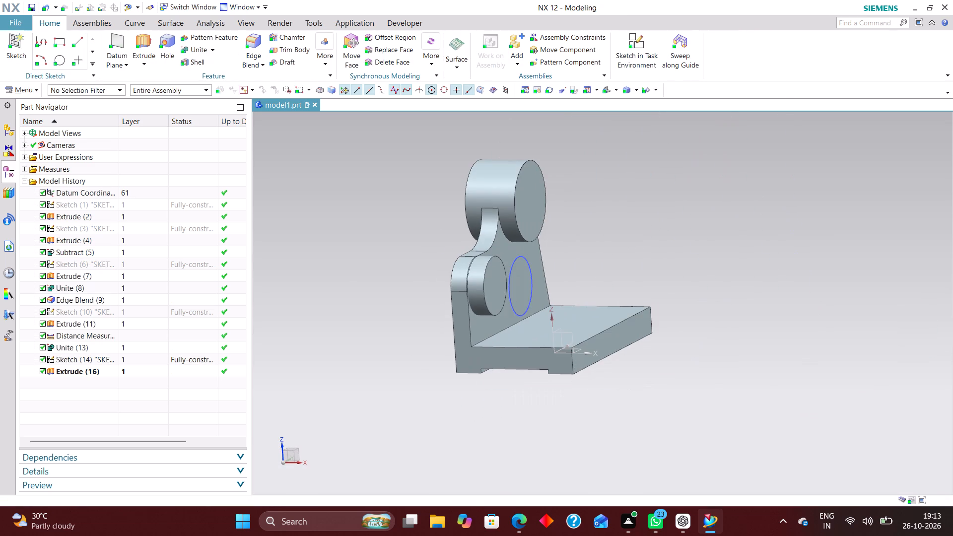
middle_drag(609, 238, 588, 260)
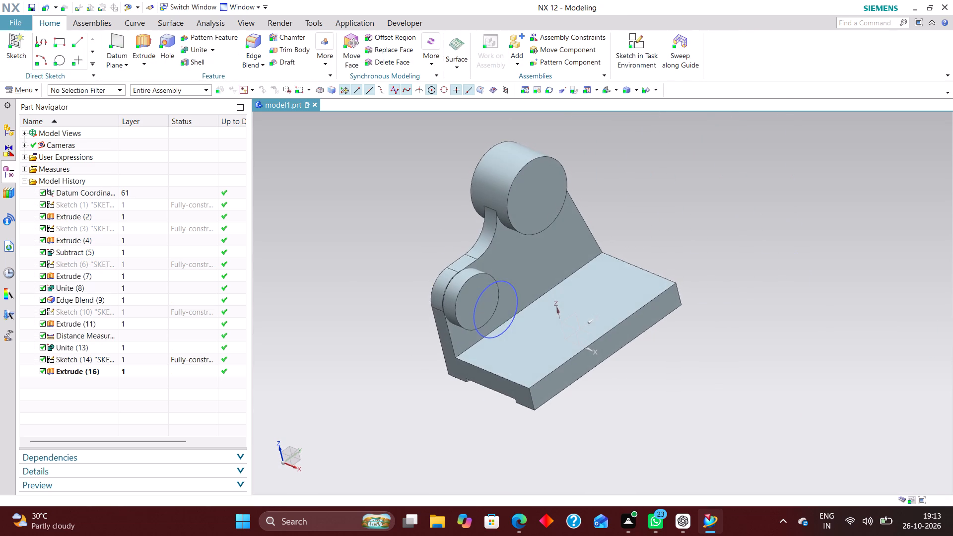
scroll(441, 292, up, 9)
scroll(438, 263, down, 3)
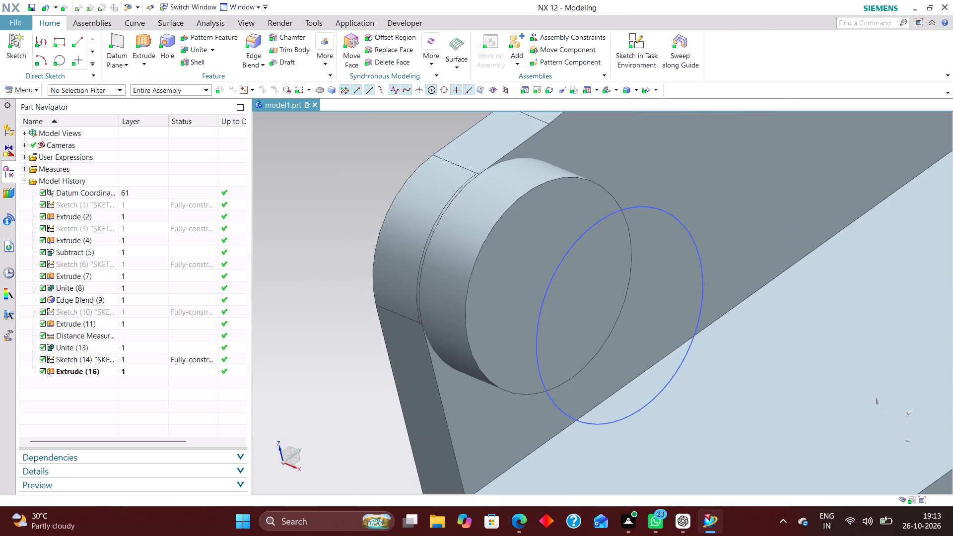
click(200, 49)
click(451, 449)
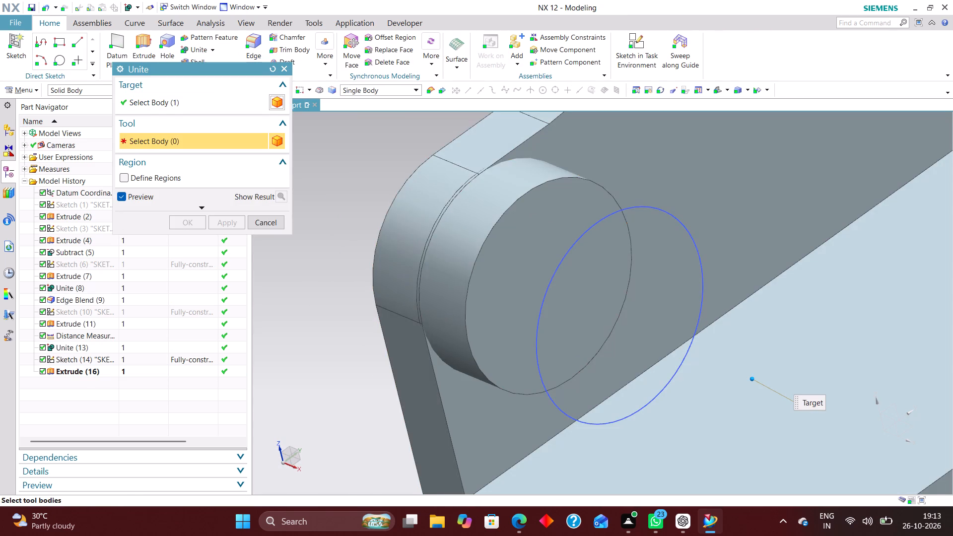
click(506, 335)
click(185, 221)
Hide the lower boss's circle sketch.
scroll(326, 298, down, 2)
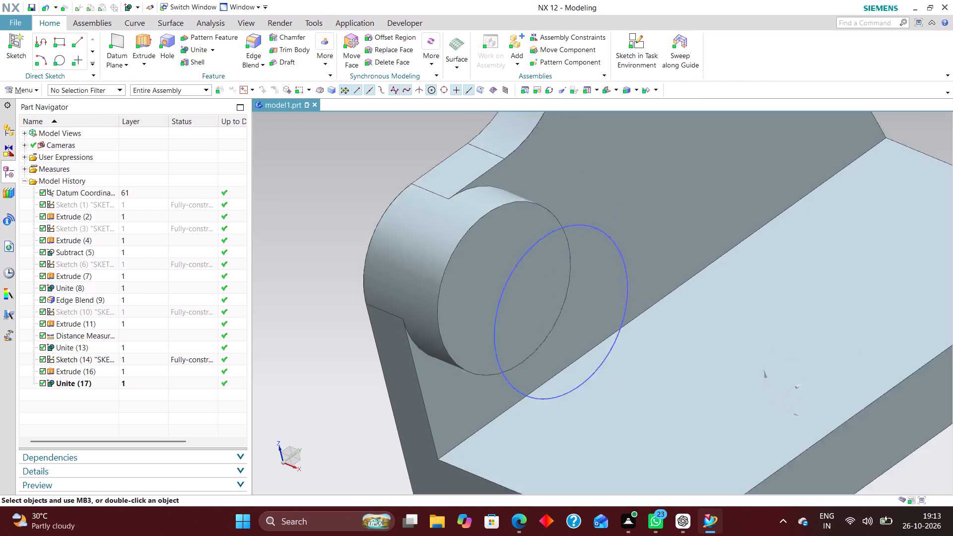
scroll(327, 299, down, 2)
scroll(502, 373, down, 1)
right_drag(474, 283, 479, 347)
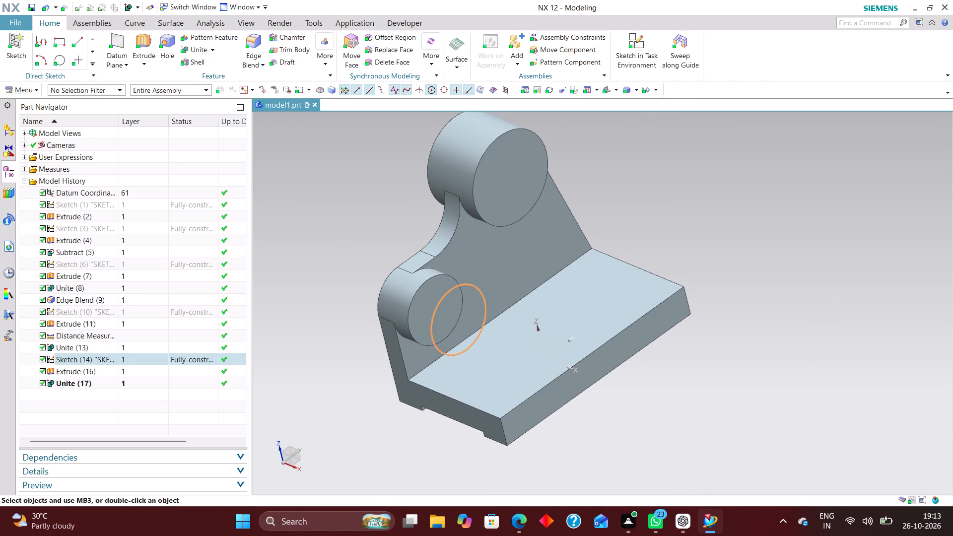
Examine the united lower boss and upright in the isometric view.
key(End)
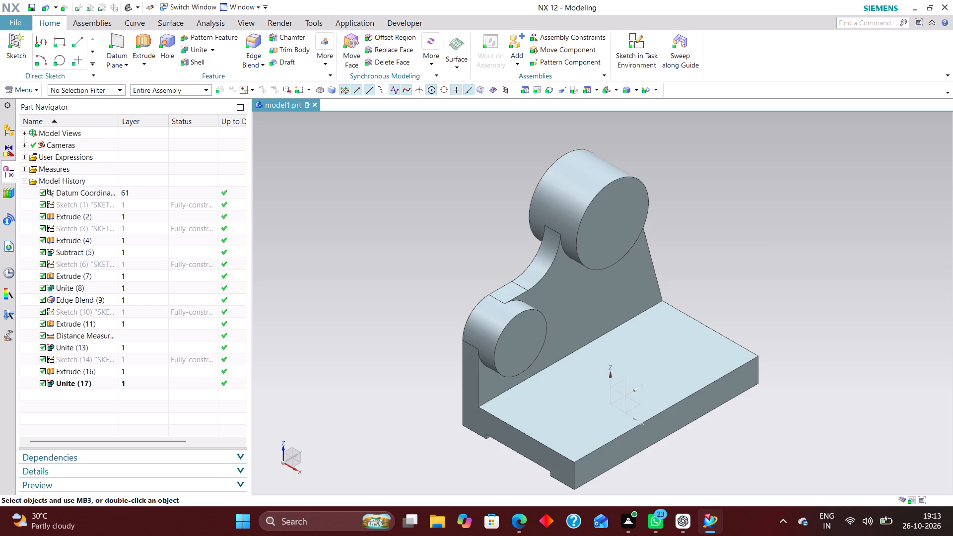
scroll(514, 438, up, 2)
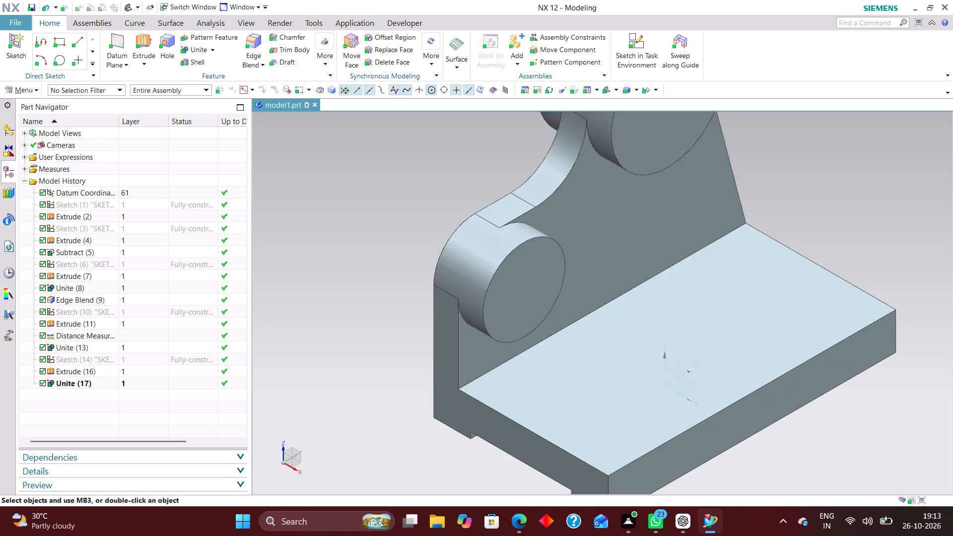
scroll(354, 369, down, 3)
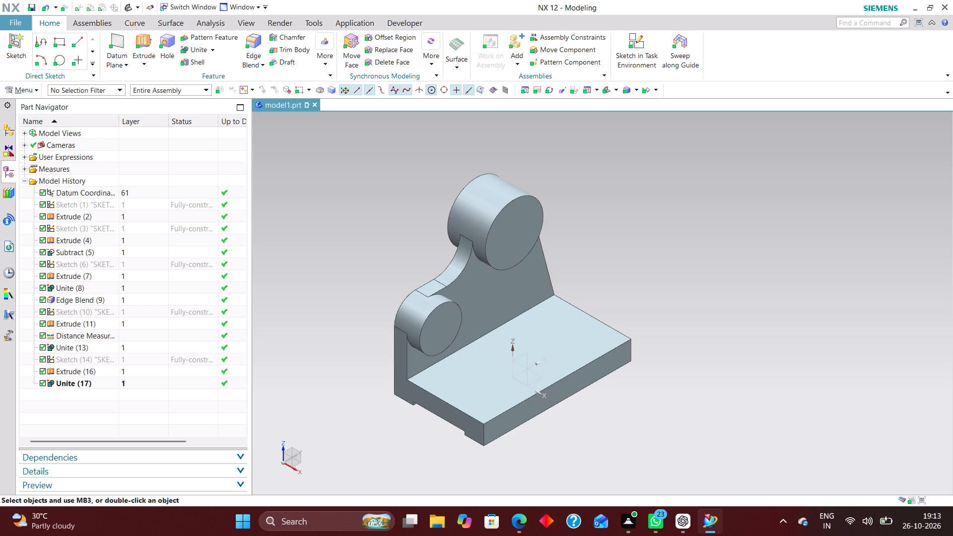
scroll(437, 368, up, 5)
scroll(503, 219, down, 5)
scroll(484, 140, up, 4)
scroll(500, 347, down, 1)
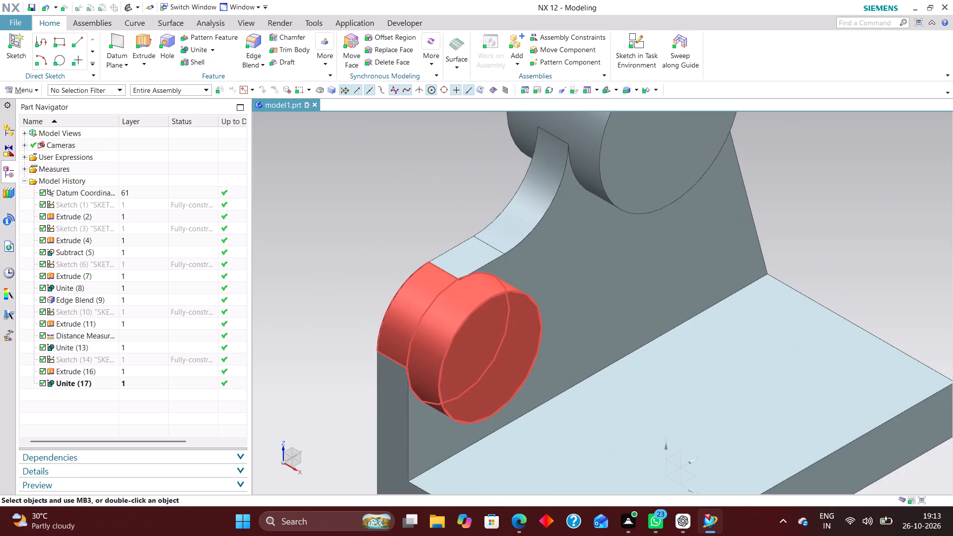
scroll(494, 342, down, 2)
scroll(476, 228, up, 1)
scroll(451, 232, down, 1)
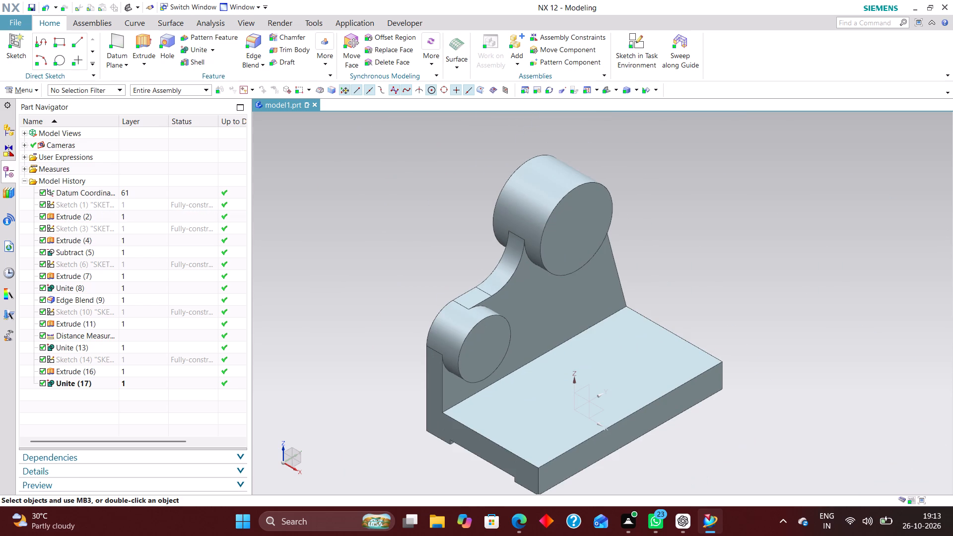
Cut a simple 30 mm diameter hole through the body, centred on the upper boss's front face.
click(173, 41)
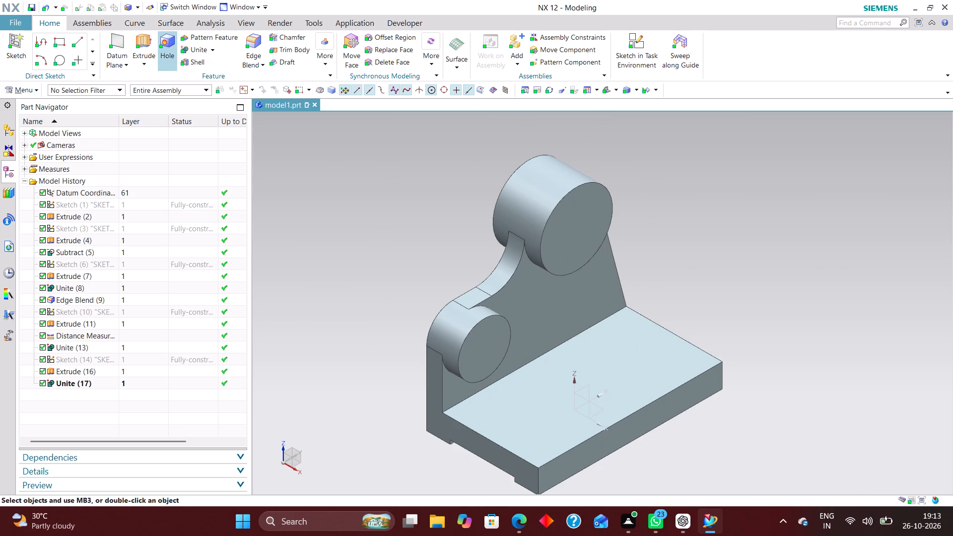
scroll(580, 226, up, 3)
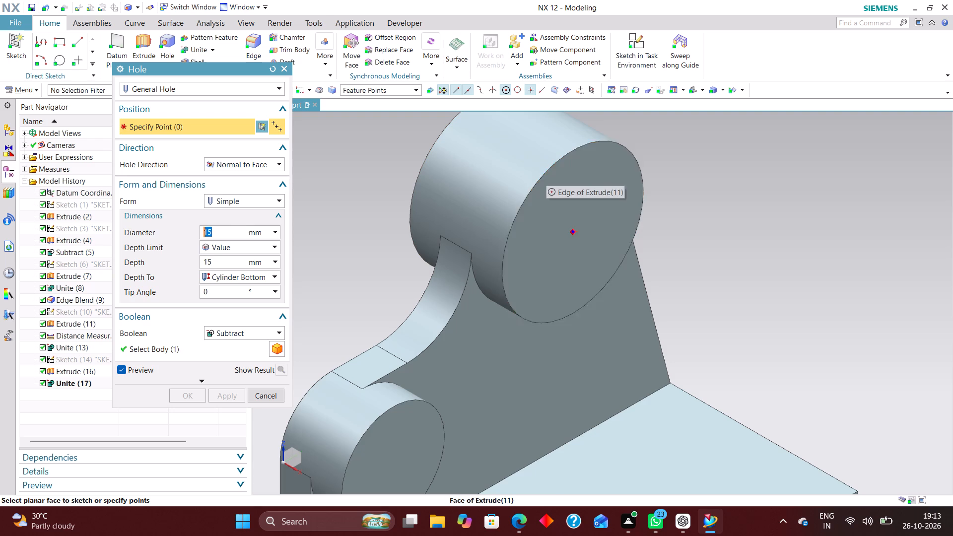
click(547, 172)
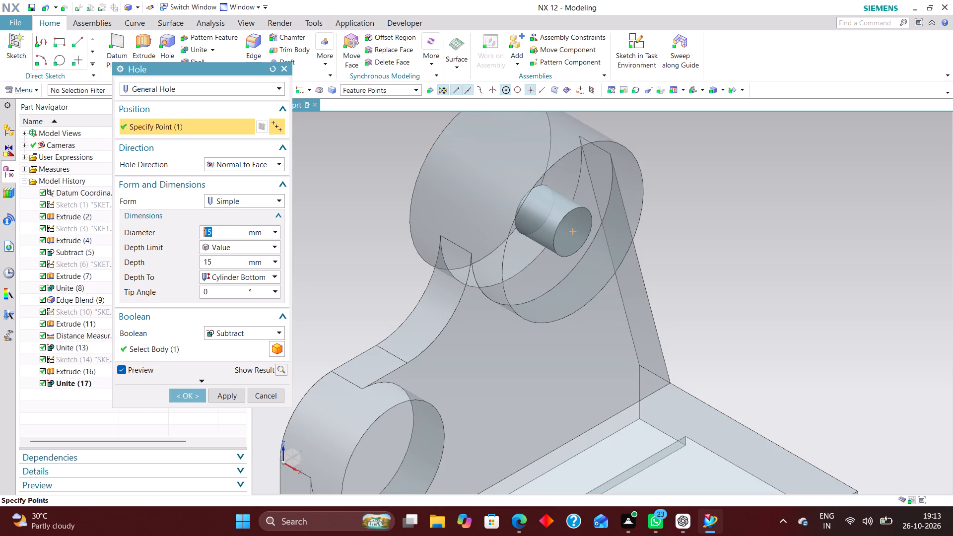
click(257, 250)
click(234, 295)
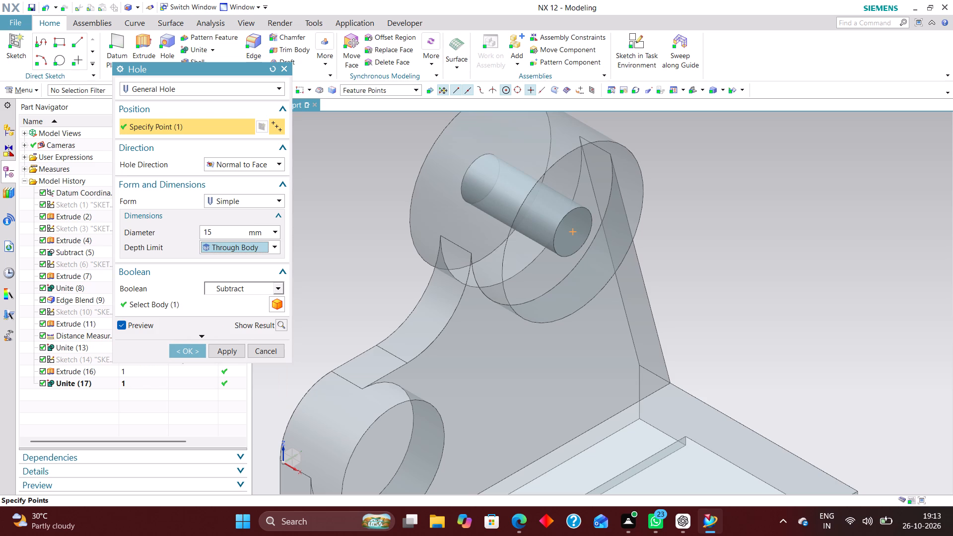
drag(222, 232, 187, 231)
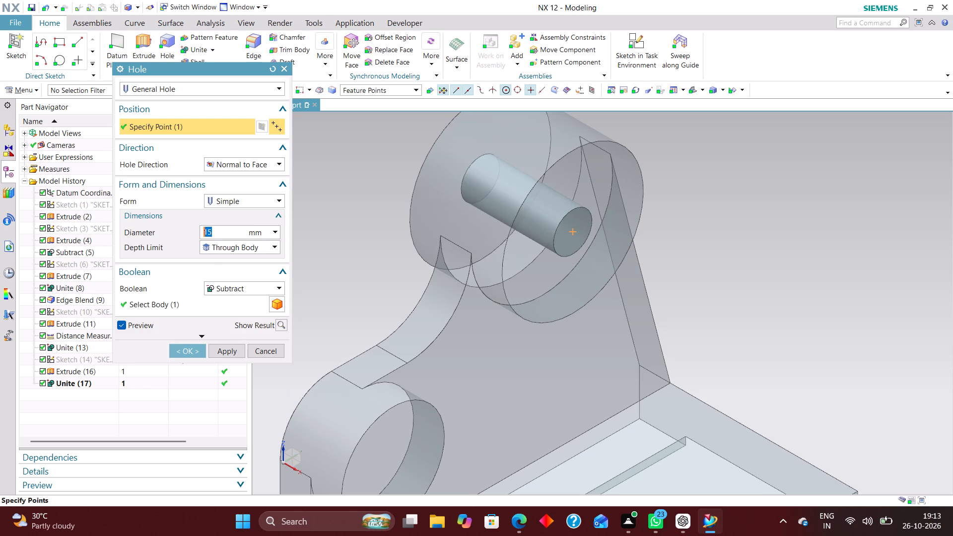
text(30)
key(Return)
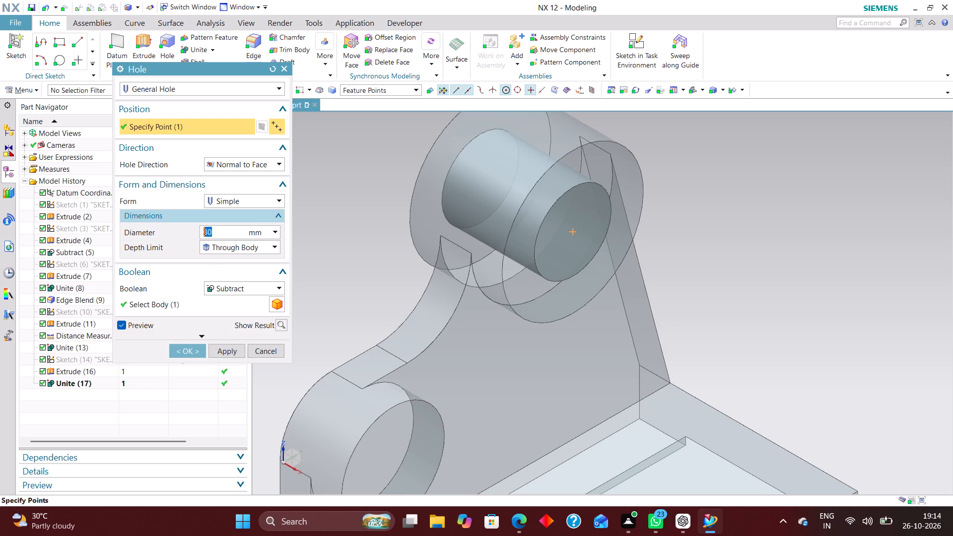
click(187, 347)
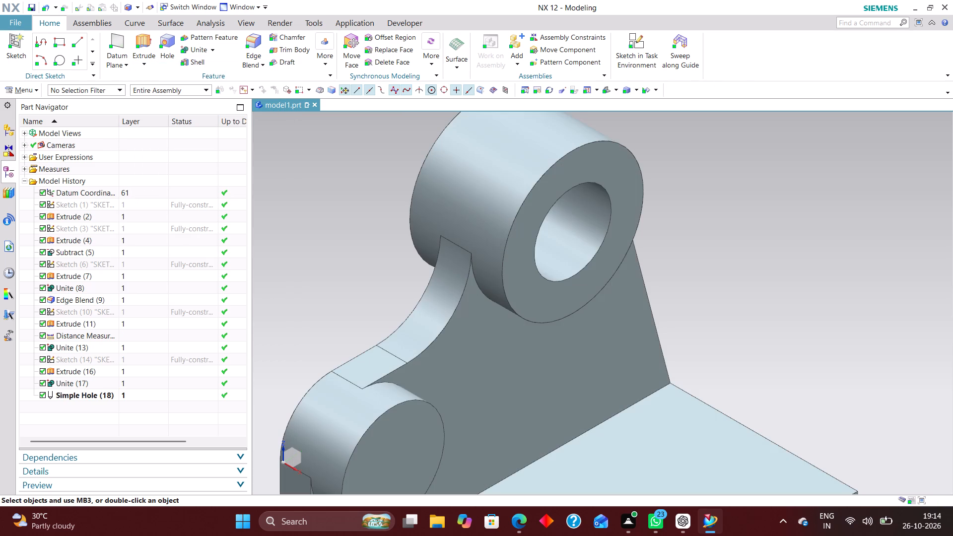
Cut a simple 18 mm diameter hole through the body, centred on the lower boss's front face.
scroll(432, 253, down, 3)
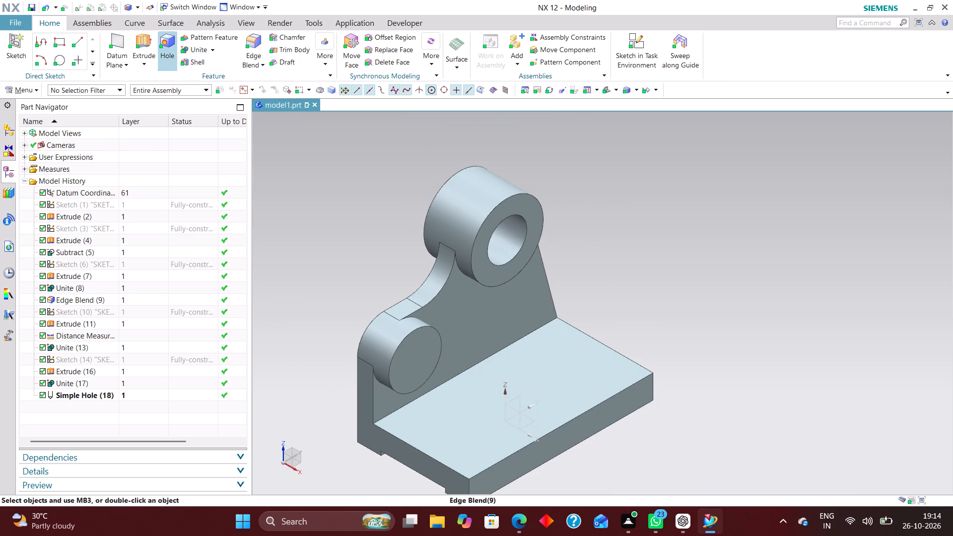
click(163, 41)
scroll(394, 357, up, 3)
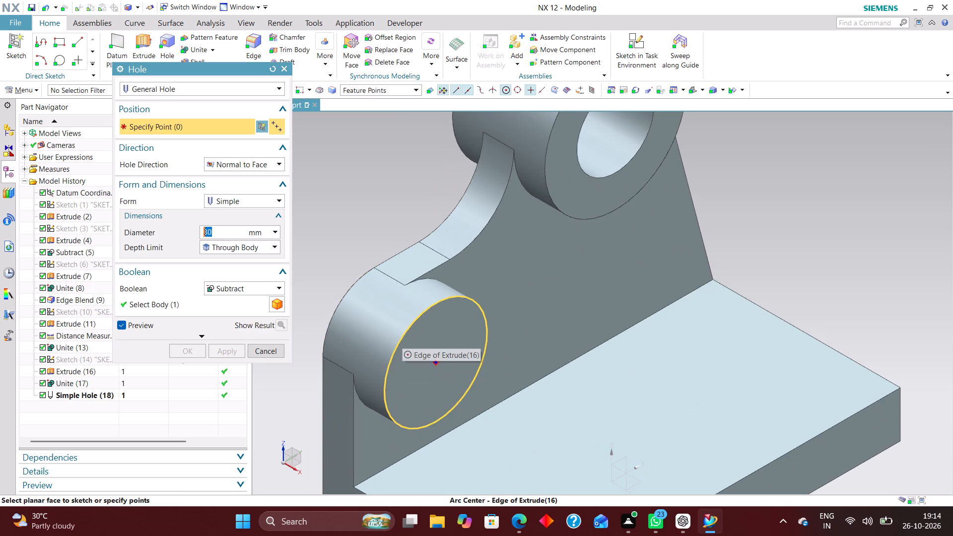
click(402, 335)
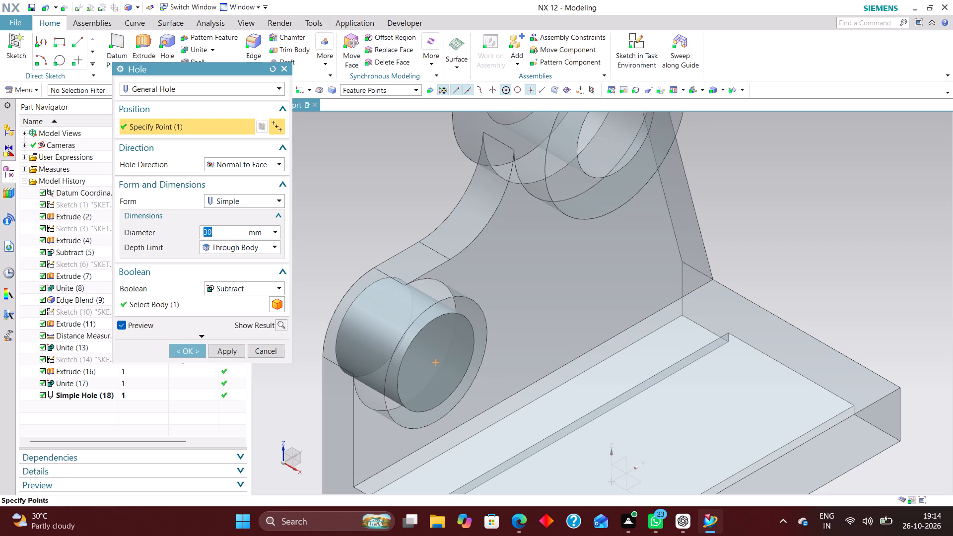
key(1)
key(8)
key(Return)
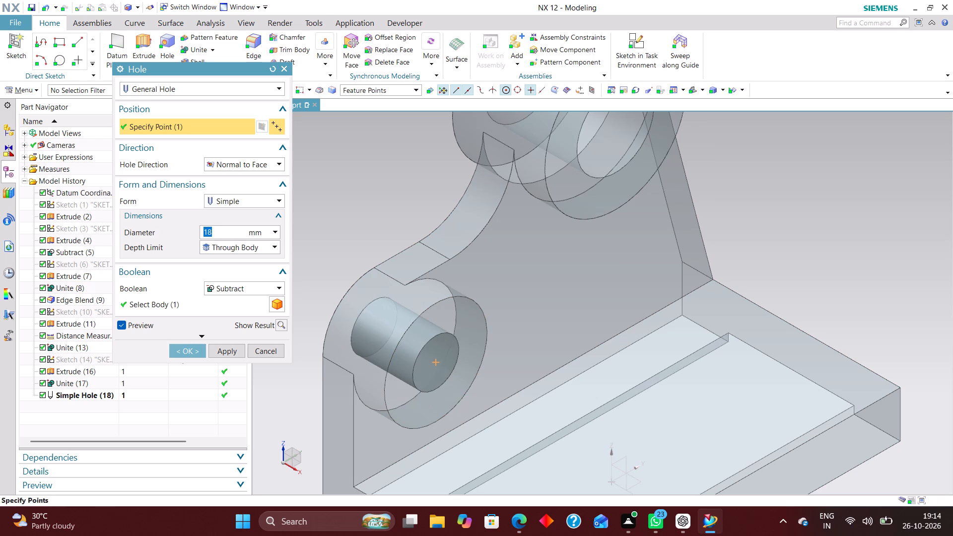
click(182, 349)
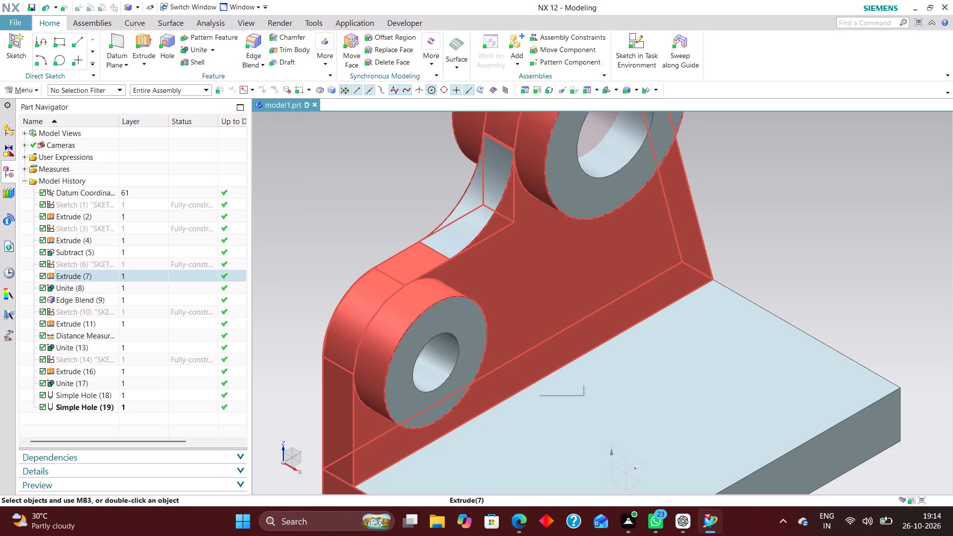
Examine the bracket and the holes through both bosses from several angles.
scroll(430, 316, down, 3)
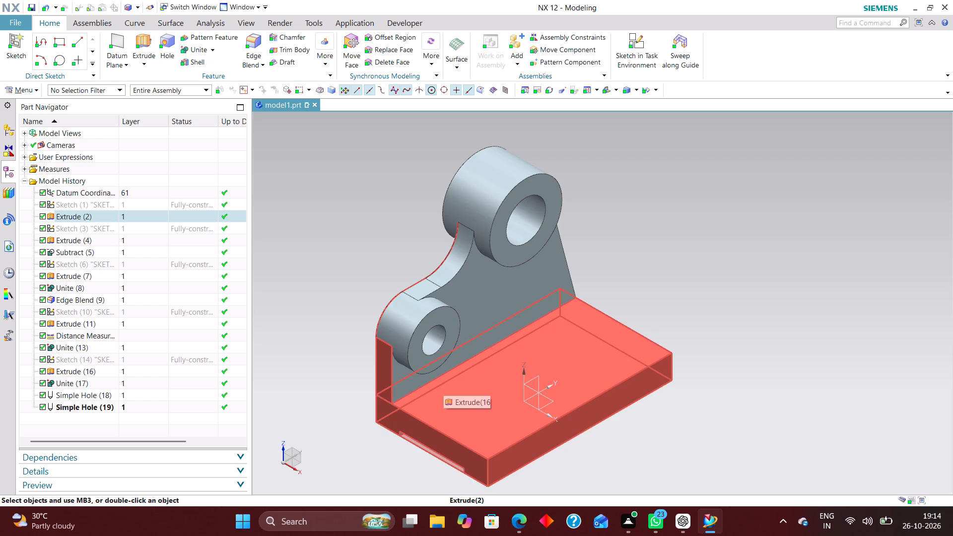
middle_drag(720, 400, 657, 399)
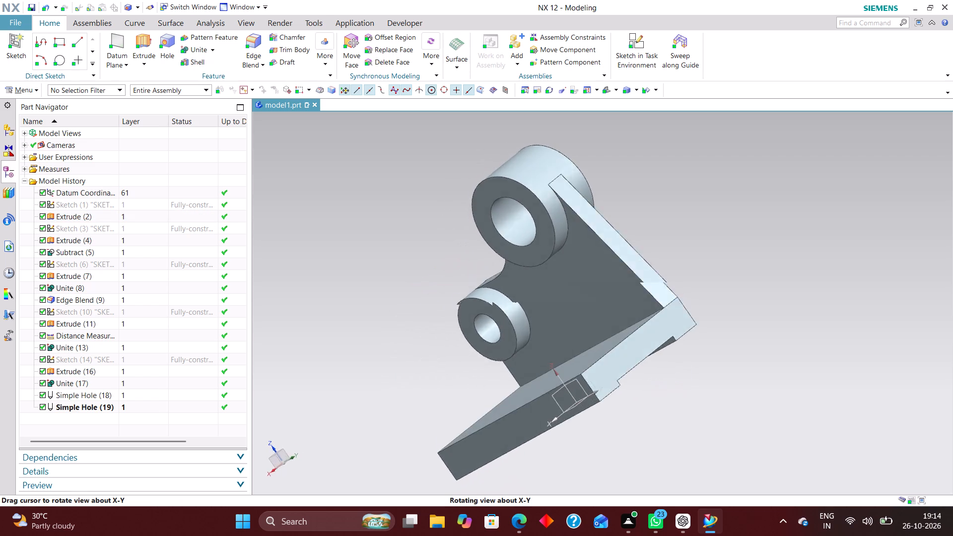
middle_drag(657, 399, 681, 419)
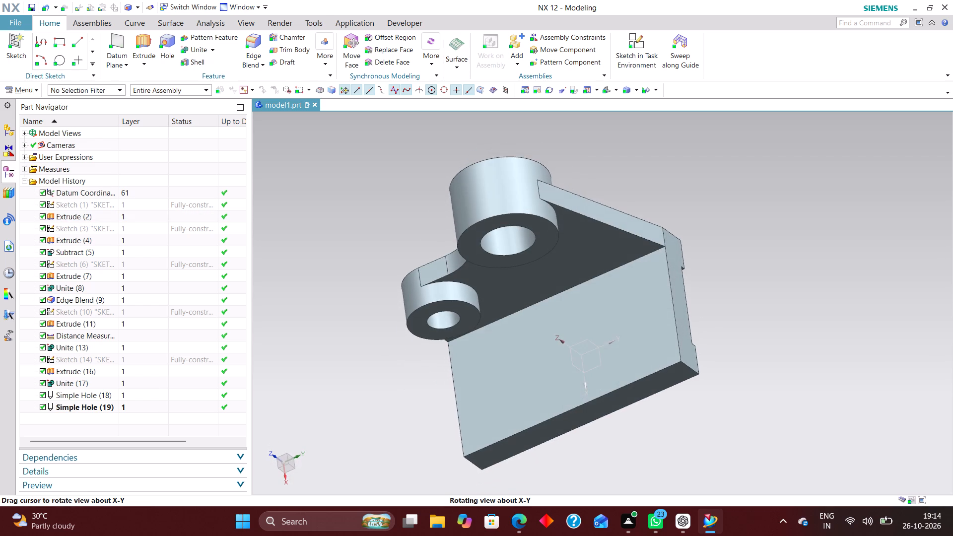
middle_drag(681, 419, 687, 399)
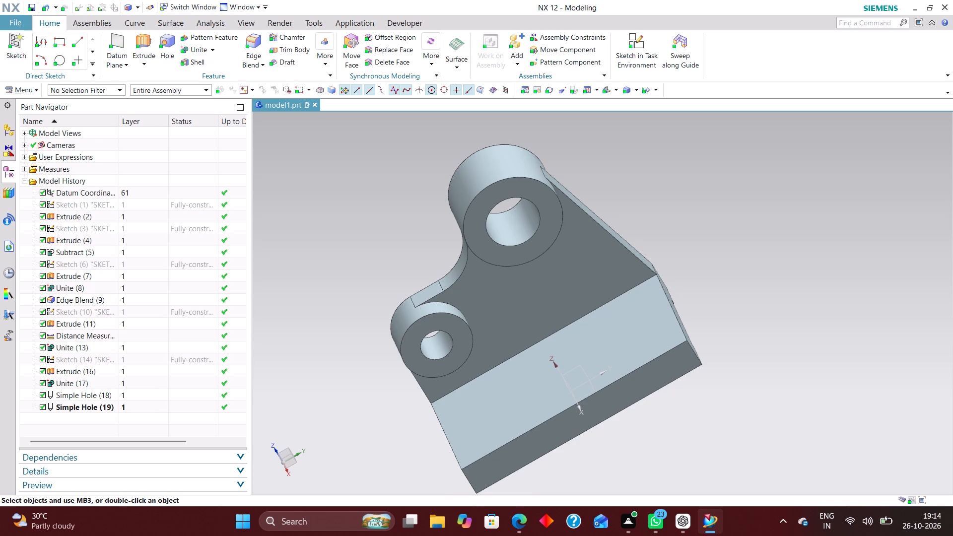
middle_drag(676, 435, 705, 411)
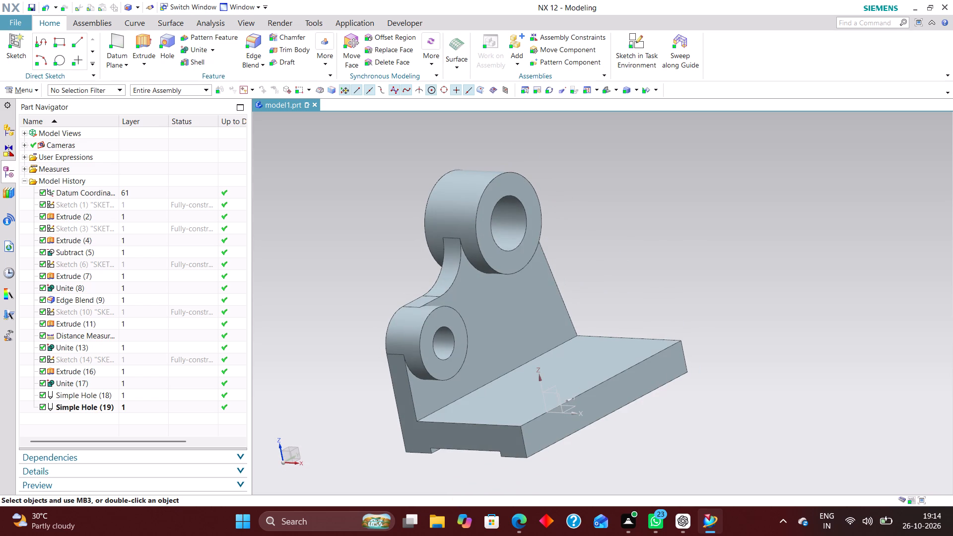
click(608, 90)
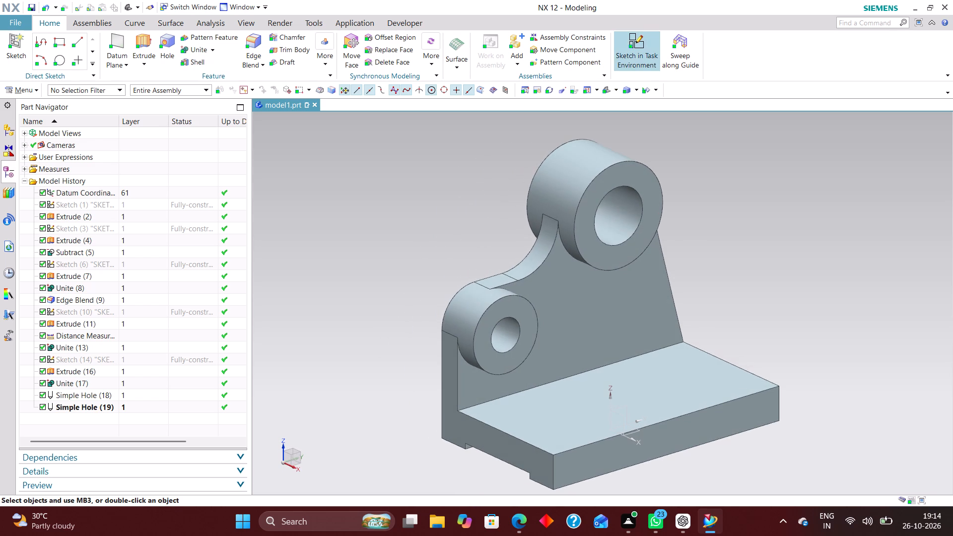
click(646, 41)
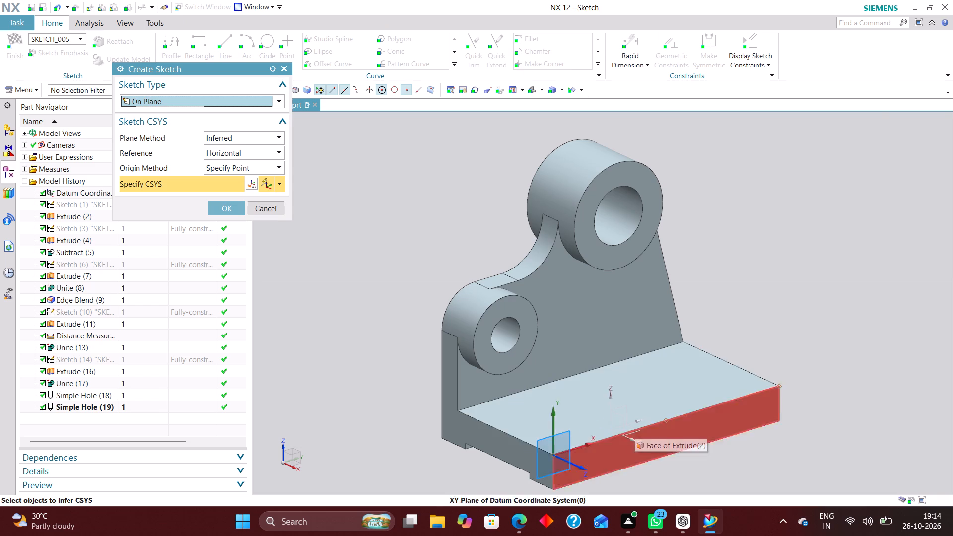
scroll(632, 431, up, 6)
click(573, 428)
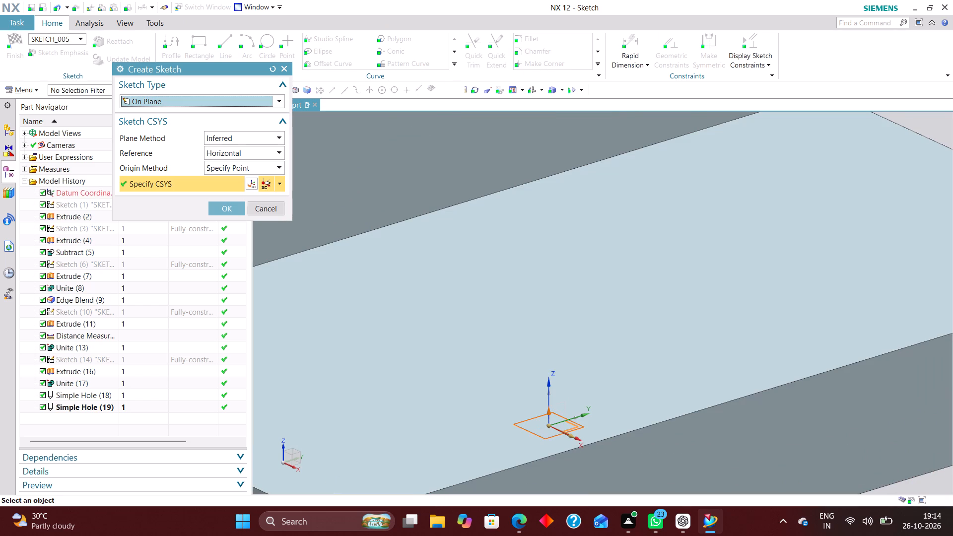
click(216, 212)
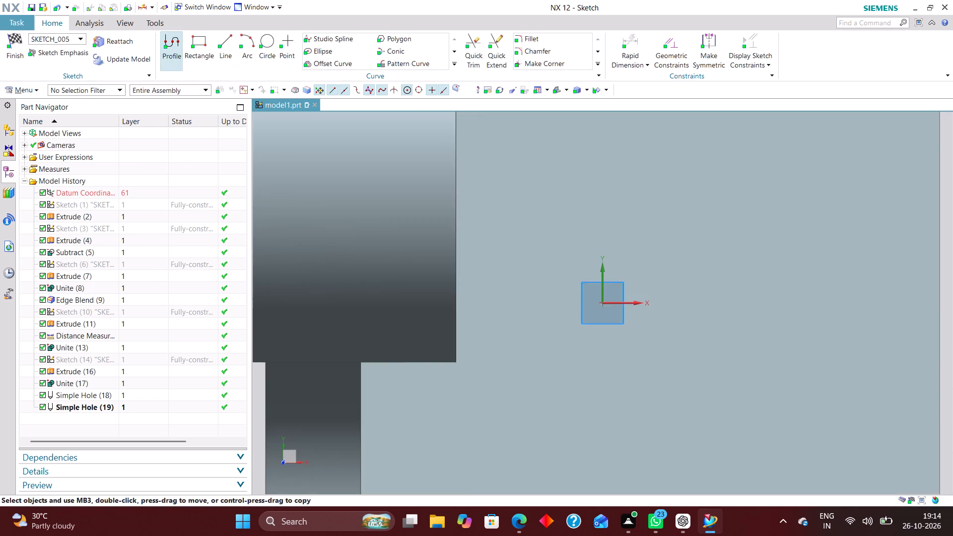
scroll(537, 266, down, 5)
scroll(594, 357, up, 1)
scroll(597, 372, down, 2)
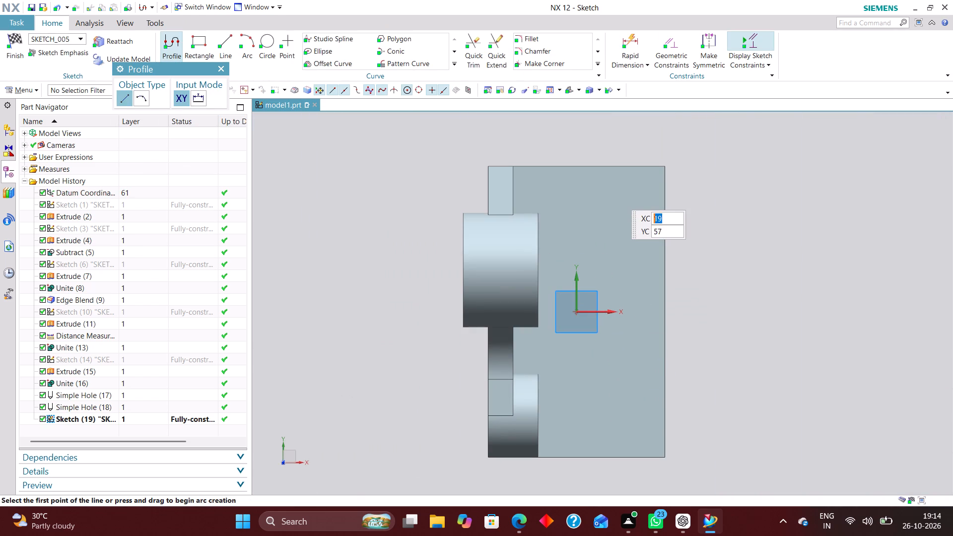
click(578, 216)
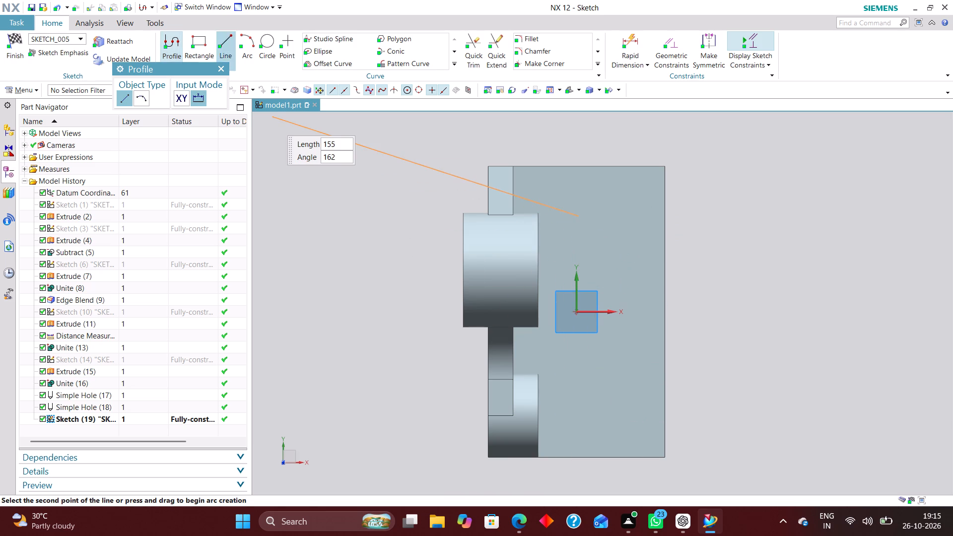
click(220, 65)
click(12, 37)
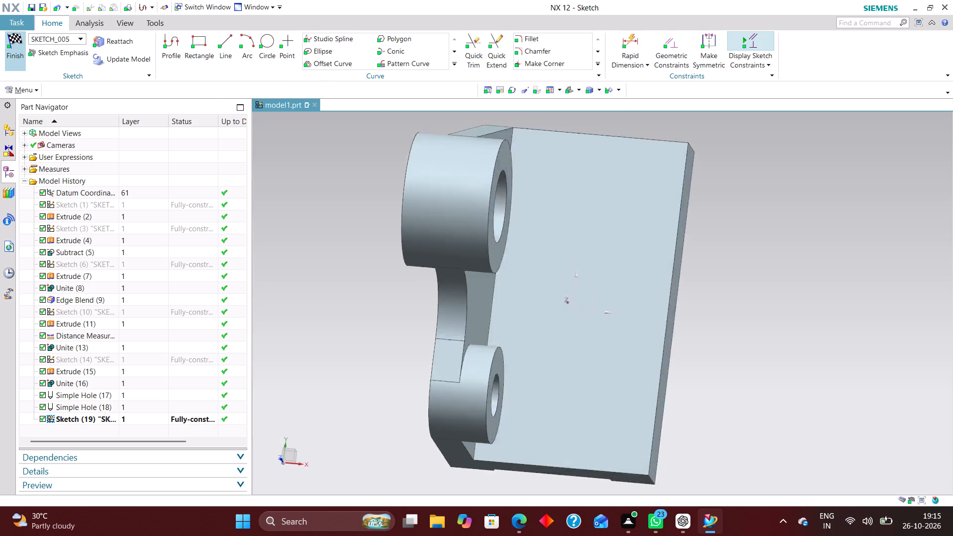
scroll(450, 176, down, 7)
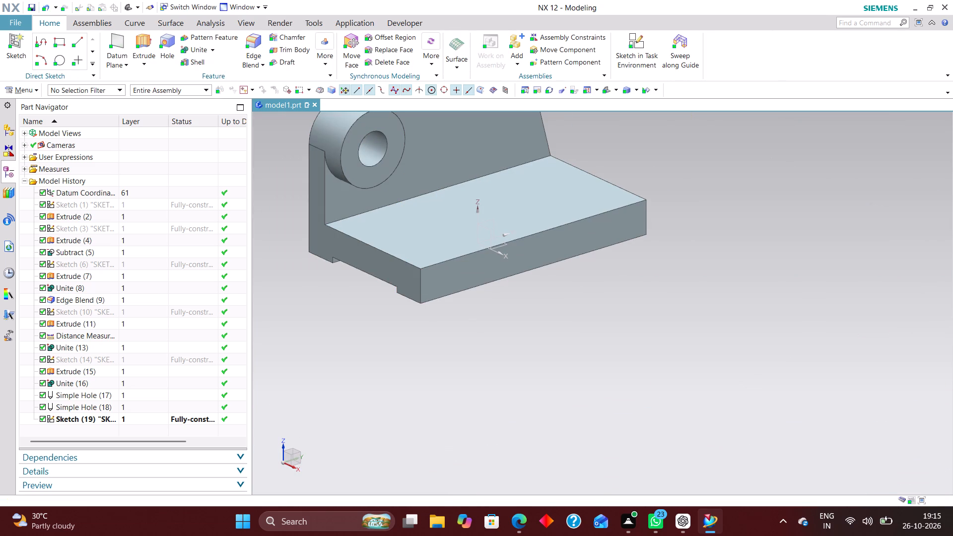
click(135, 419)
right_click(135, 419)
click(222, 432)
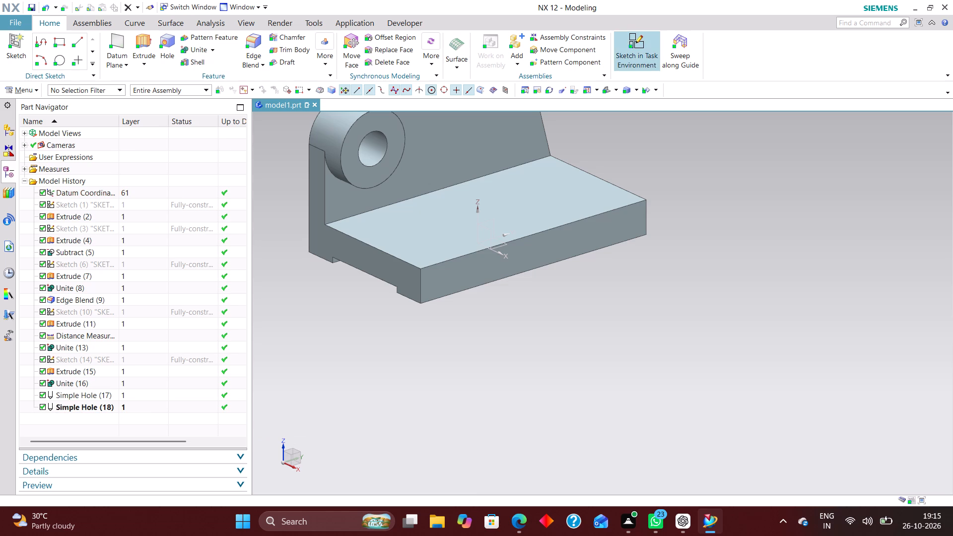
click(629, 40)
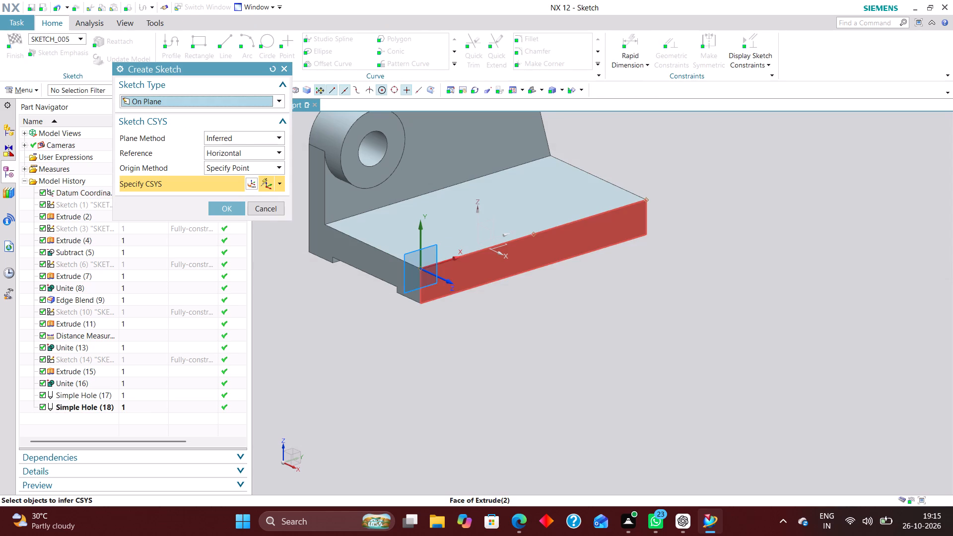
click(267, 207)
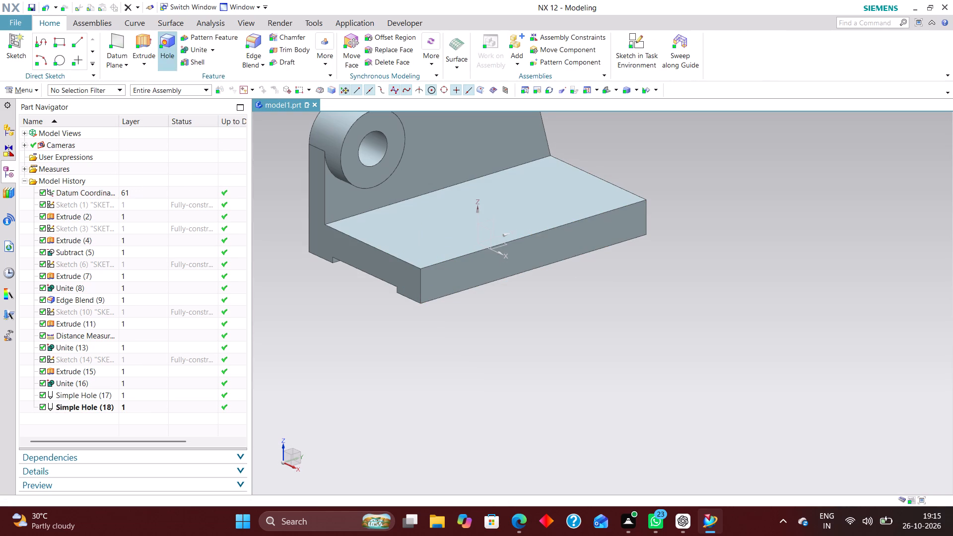
Start a general hole on the base plate and sketch two centre points about 90 mm apart along the plate's length.
click(168, 42)
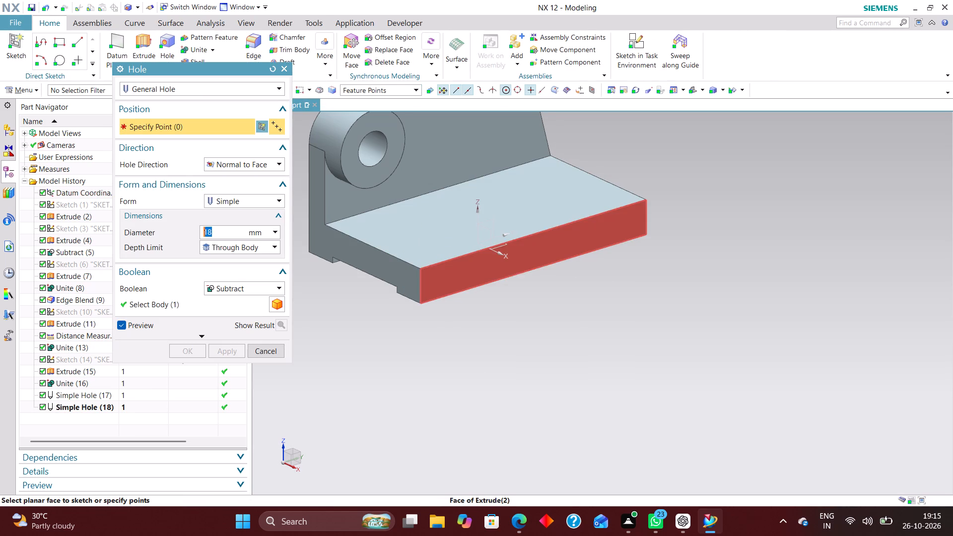
click(500, 248)
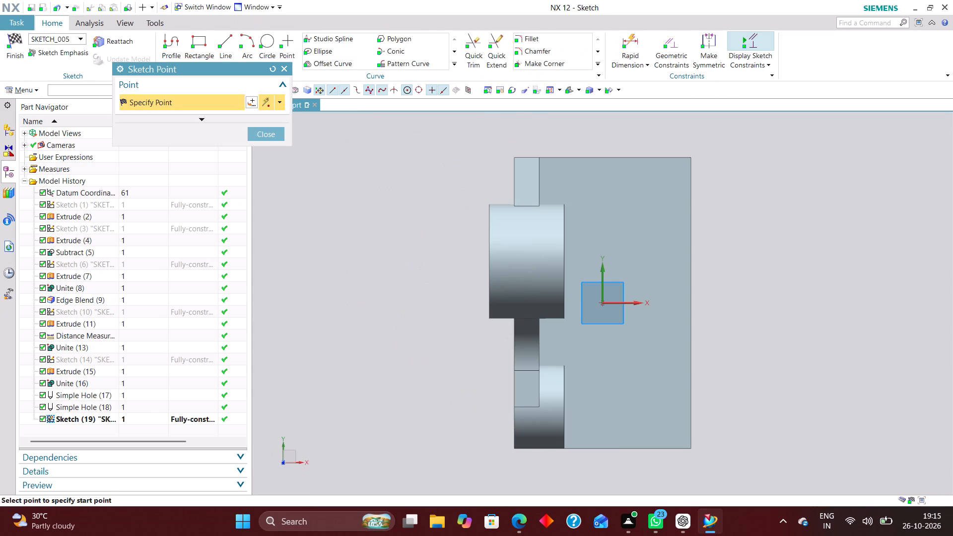
click(606, 202)
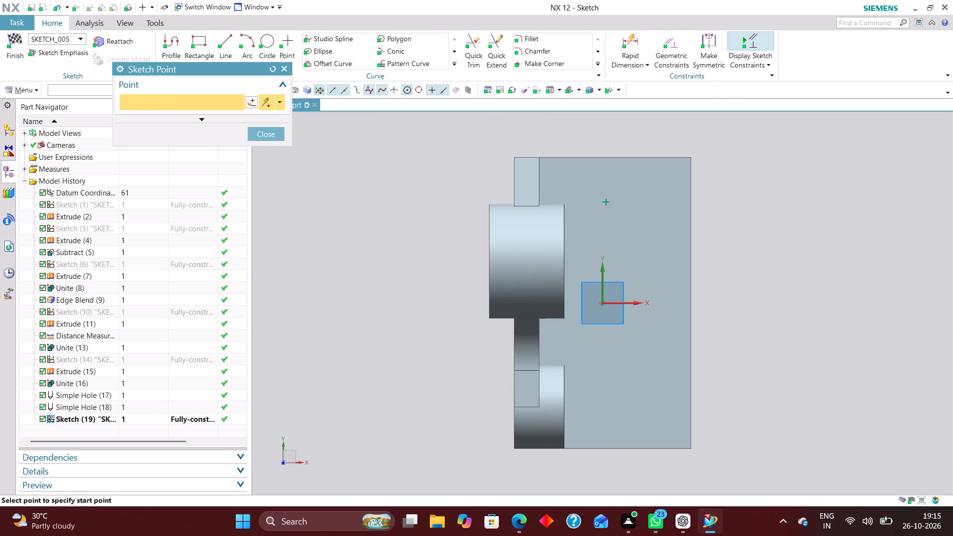
click(614, 389)
Dimension the spacing between the two hole centre points along the plate's length as 70 mm.
click(629, 44)
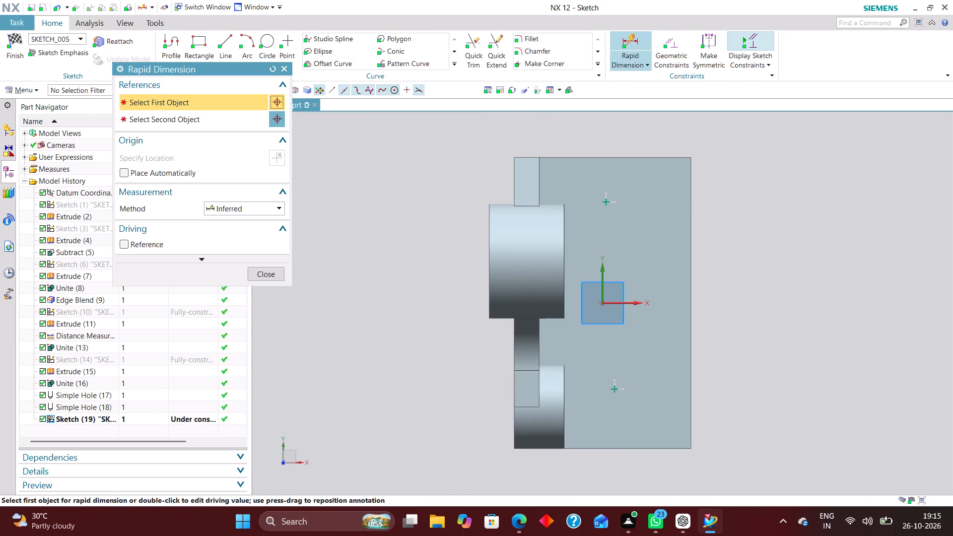
click(605, 201)
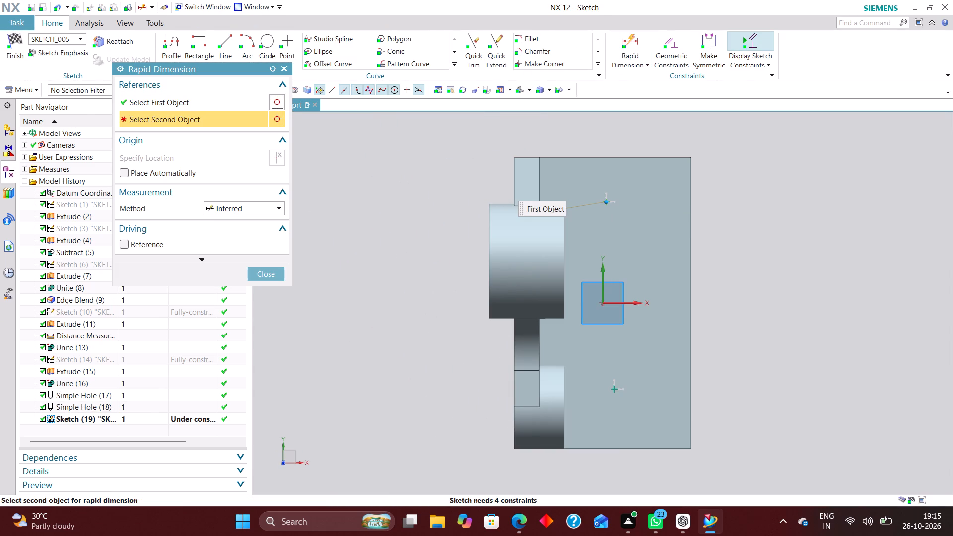
click(616, 389)
click(754, 295)
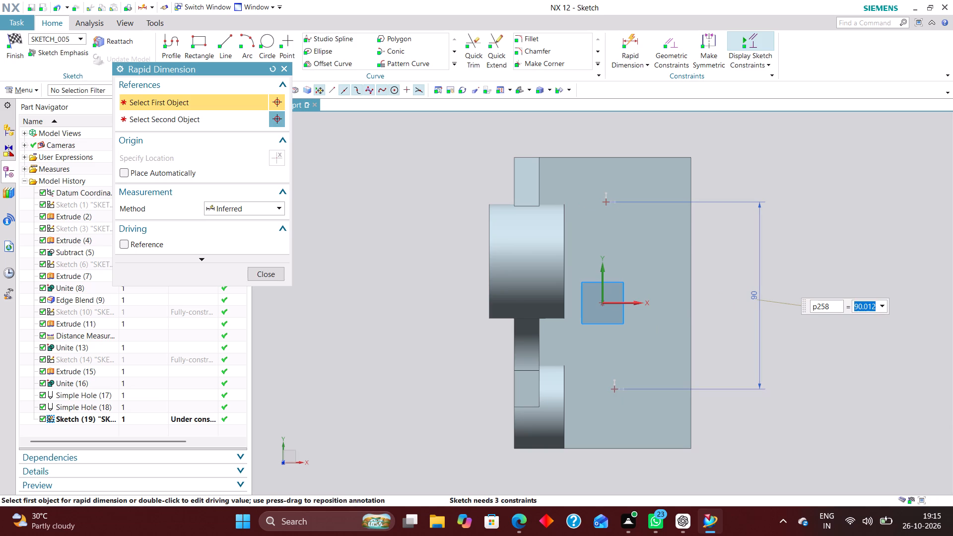
key(7)
key(0)
key(Return)
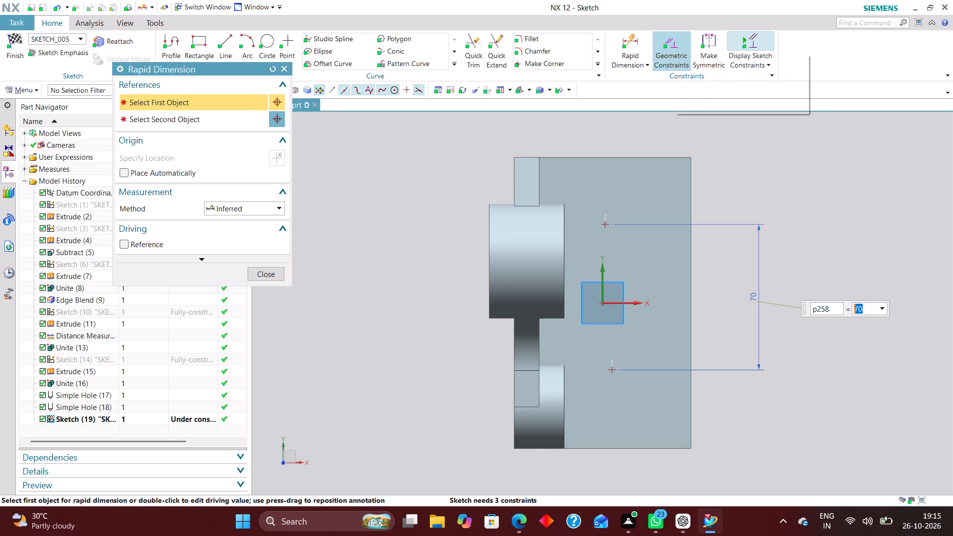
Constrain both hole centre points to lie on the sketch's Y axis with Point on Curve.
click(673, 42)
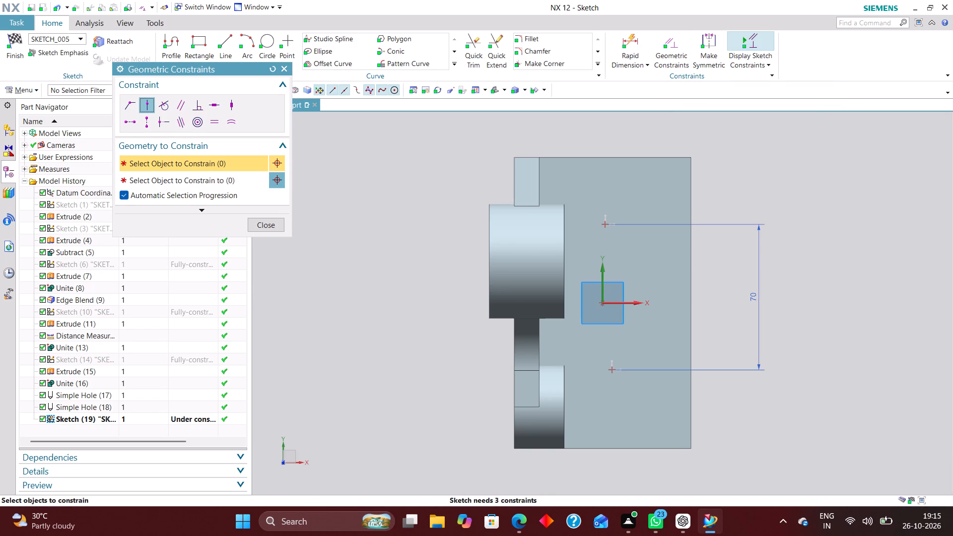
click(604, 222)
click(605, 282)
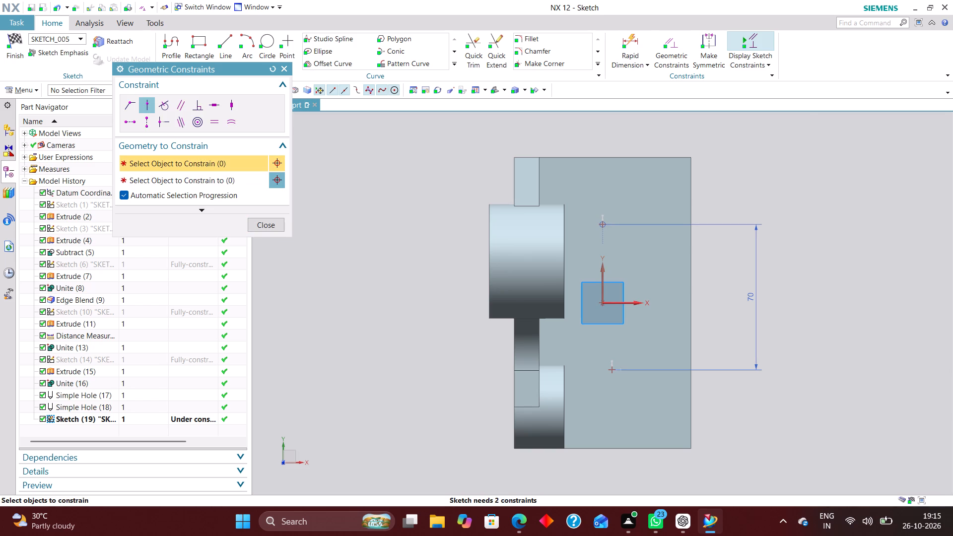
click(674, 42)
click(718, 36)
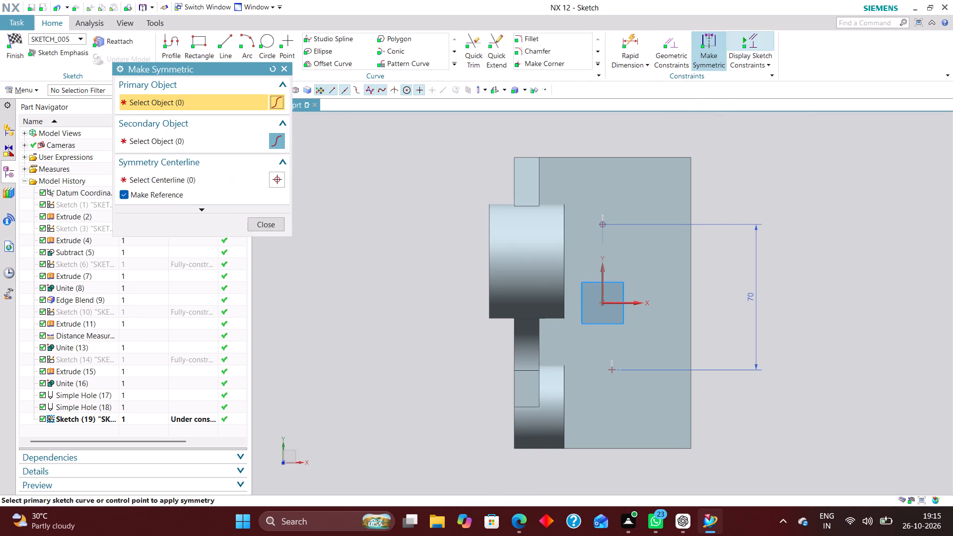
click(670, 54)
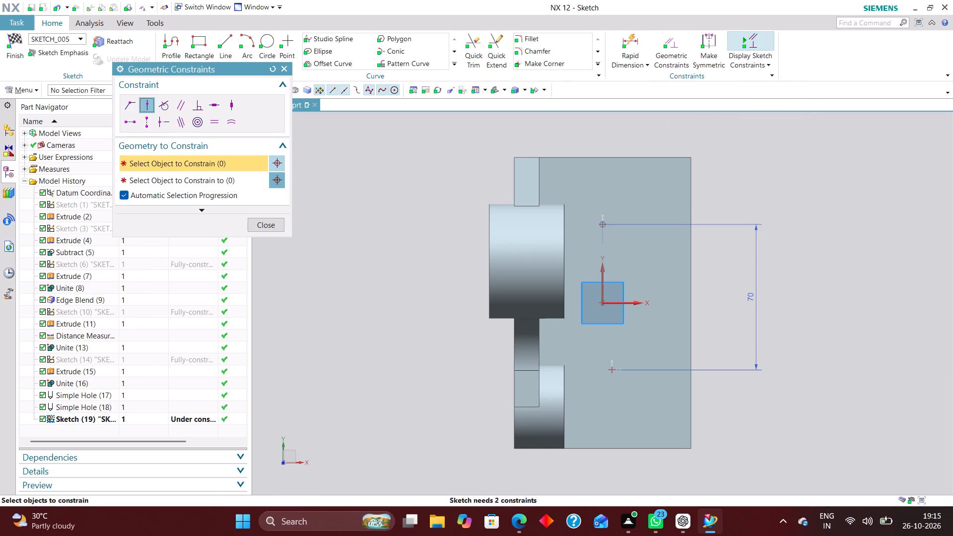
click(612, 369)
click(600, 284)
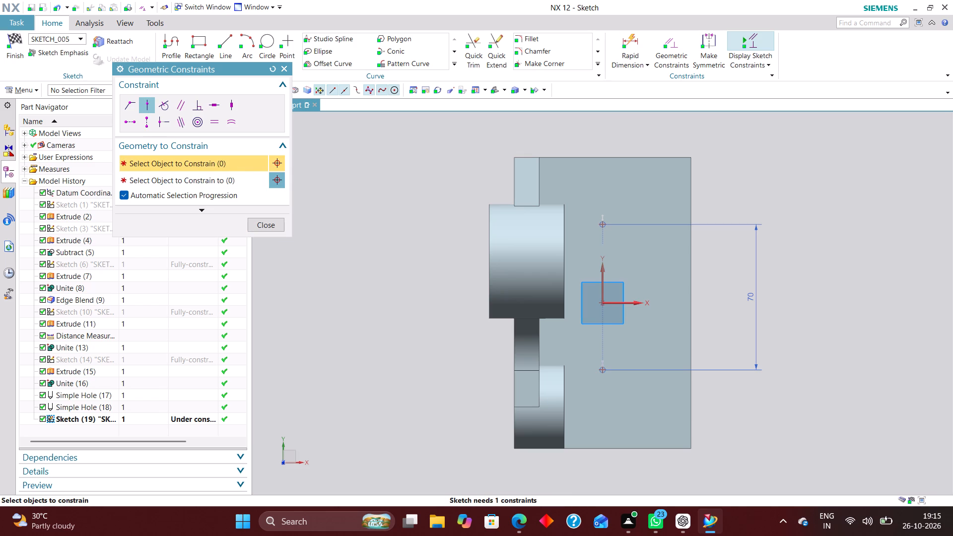
Make the two hole centre points symmetric about the sketch's X axis.
click(704, 36)
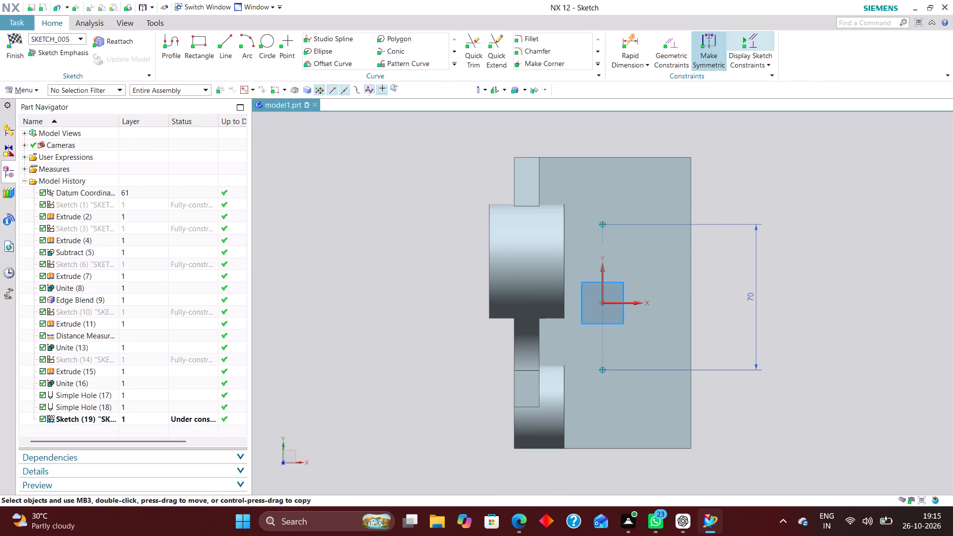
click(602, 224)
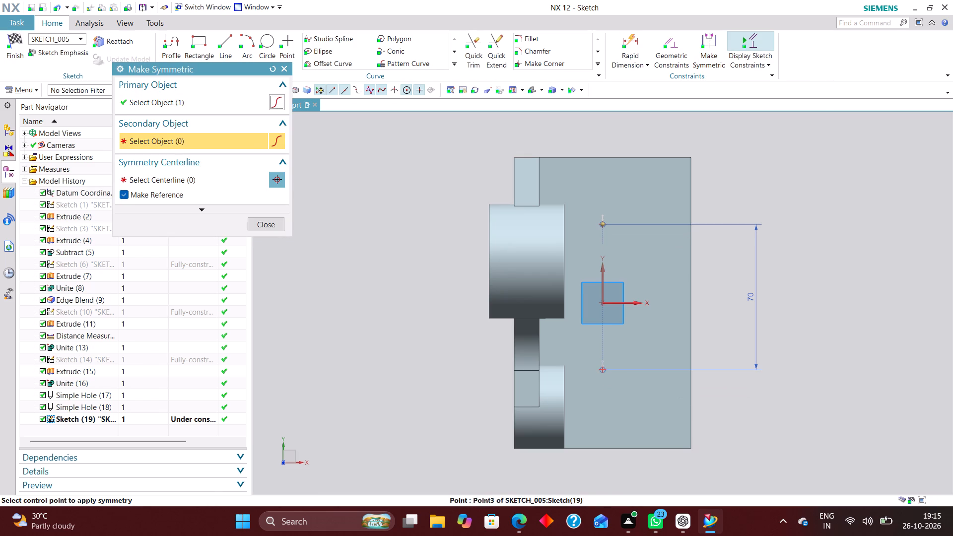
click(604, 372)
click(623, 300)
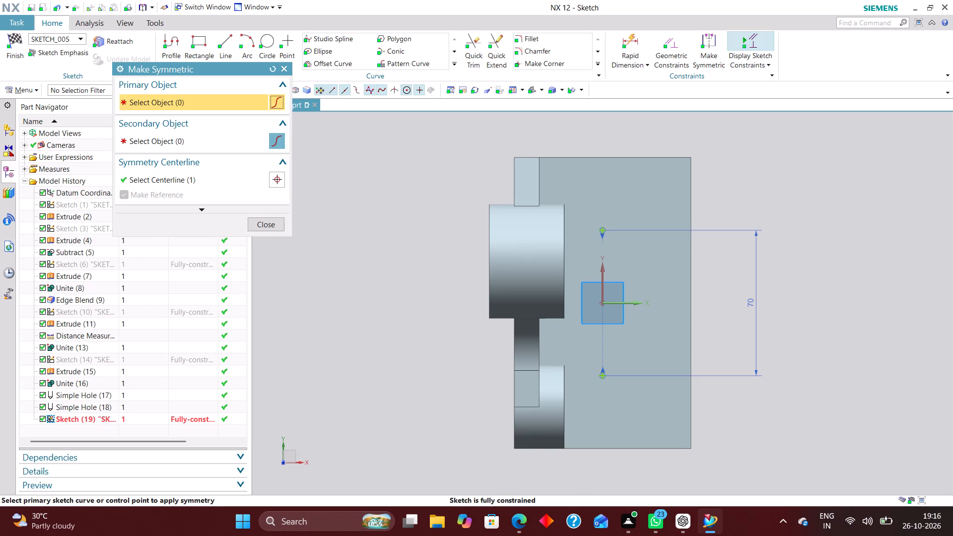
scroll(656, 336, up, 2)
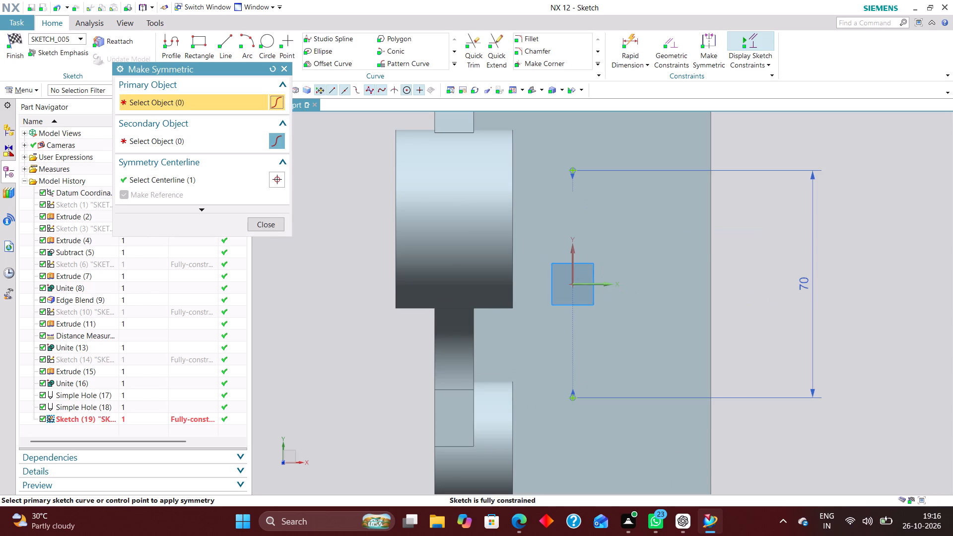
click(272, 227)
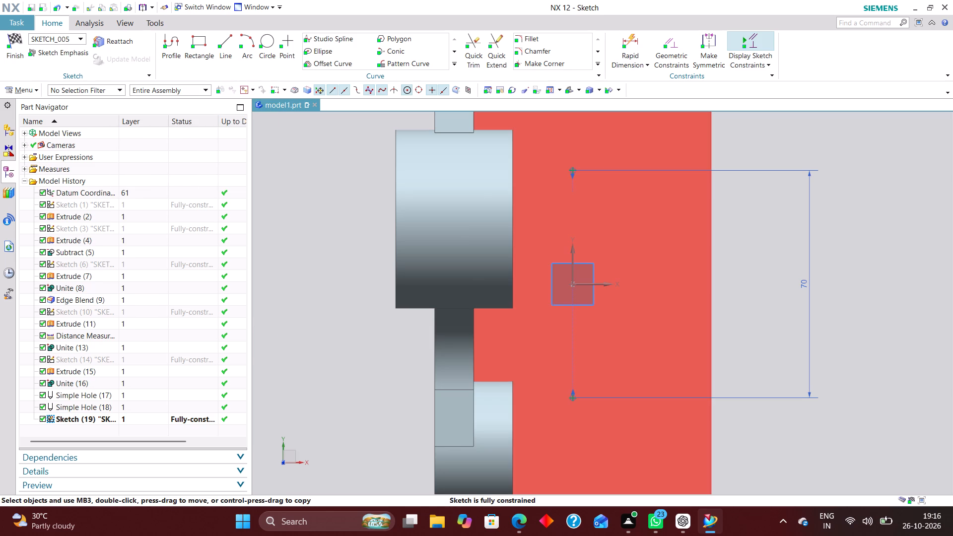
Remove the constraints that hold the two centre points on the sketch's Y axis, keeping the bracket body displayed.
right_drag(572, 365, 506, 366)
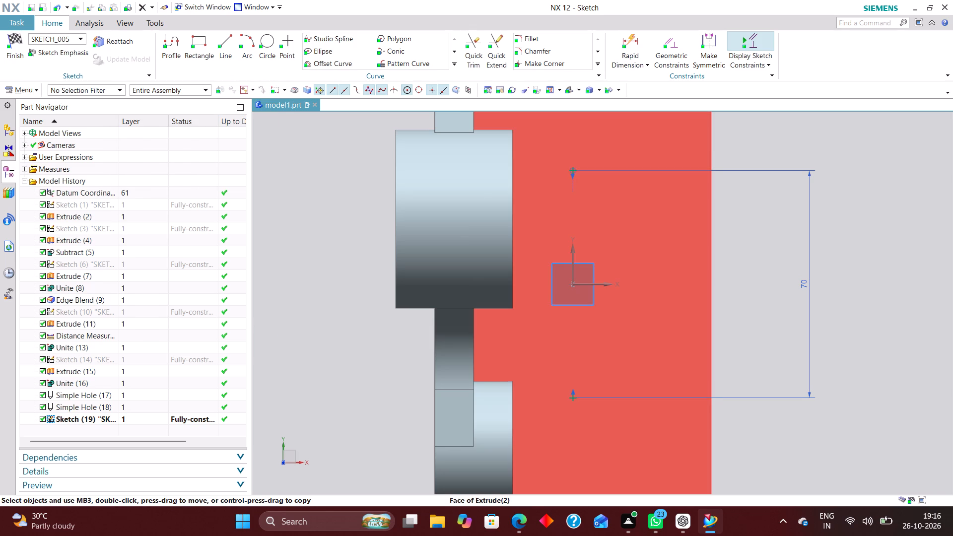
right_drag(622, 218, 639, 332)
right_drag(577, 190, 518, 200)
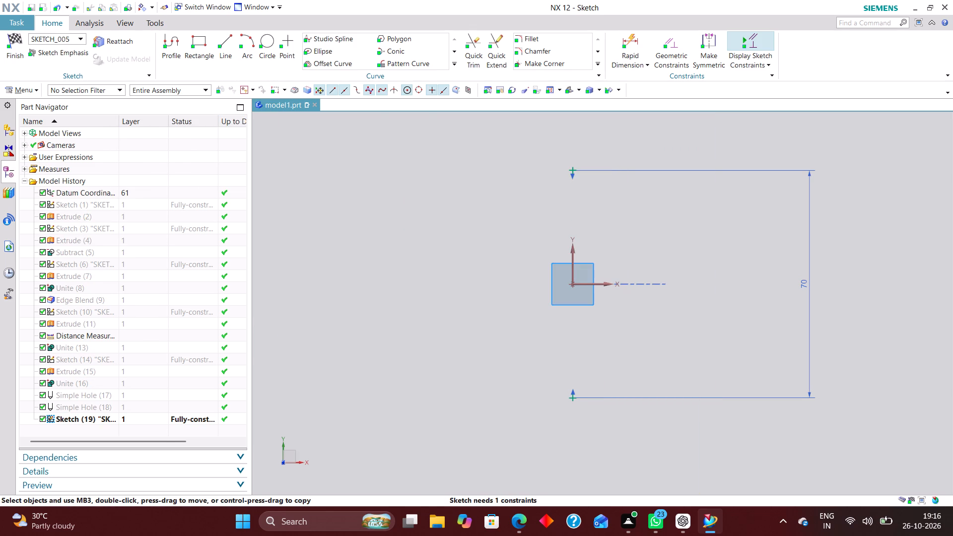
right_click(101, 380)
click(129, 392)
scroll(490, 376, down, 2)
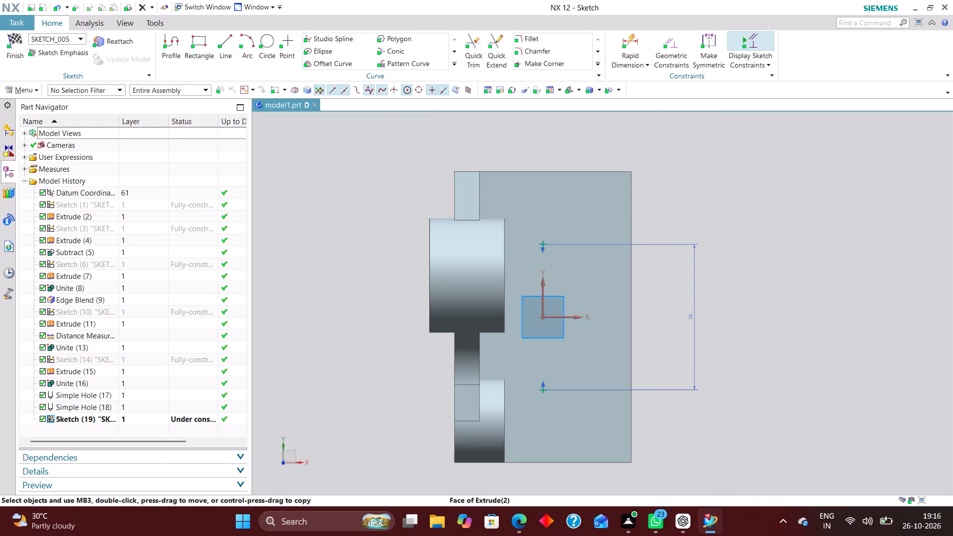
Dimension the centre points 30 mm from the base plate's long edge facing away from the bosses and finish the sketch.
click(629, 41)
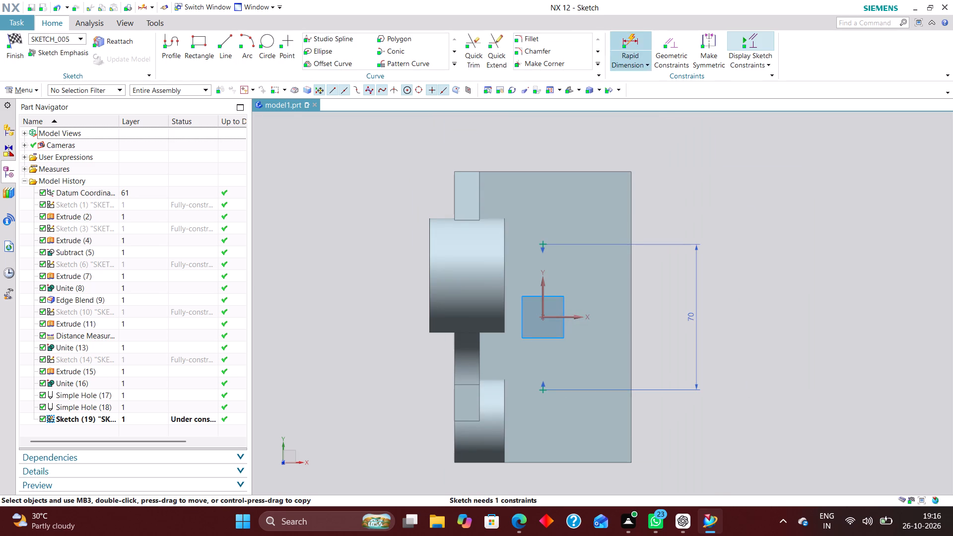
scroll(602, 297, up, 2)
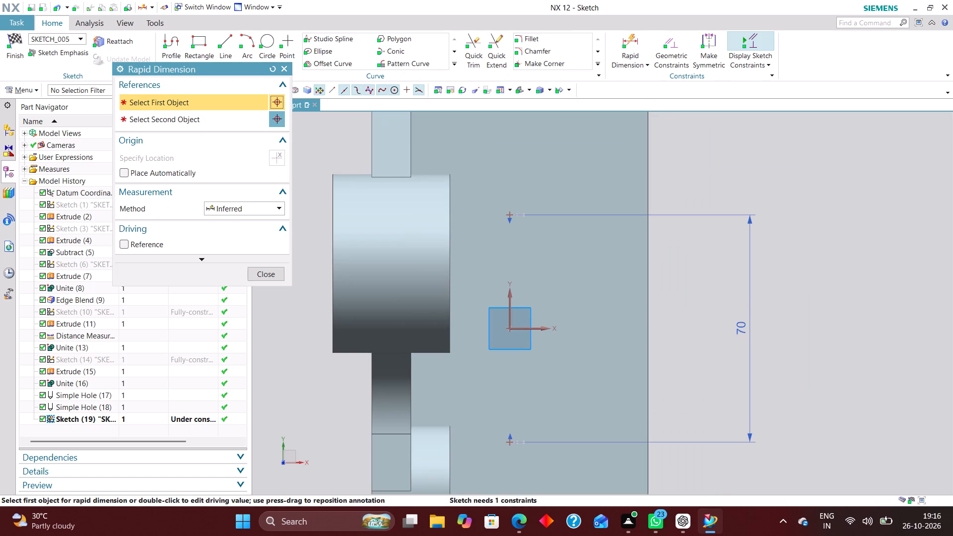
scroll(652, 282, down, 2)
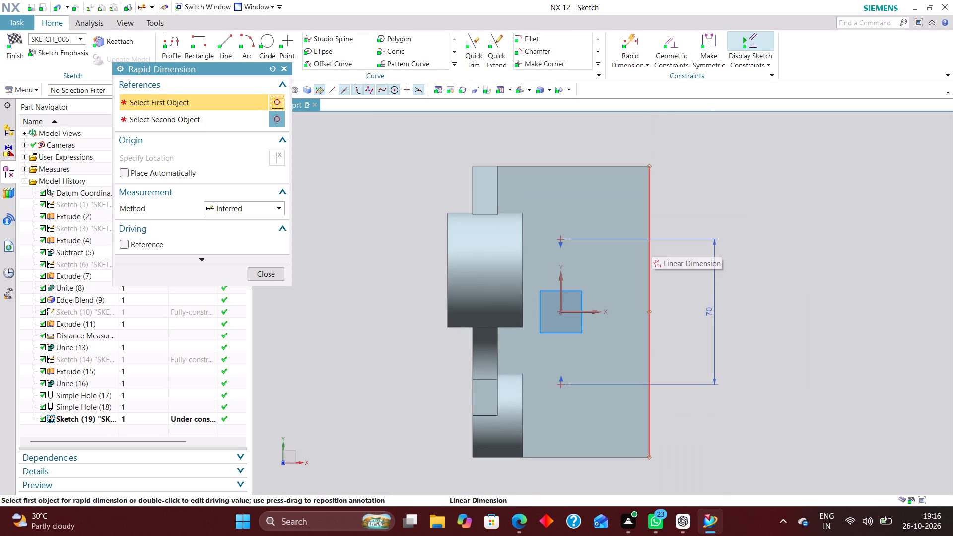
click(648, 165)
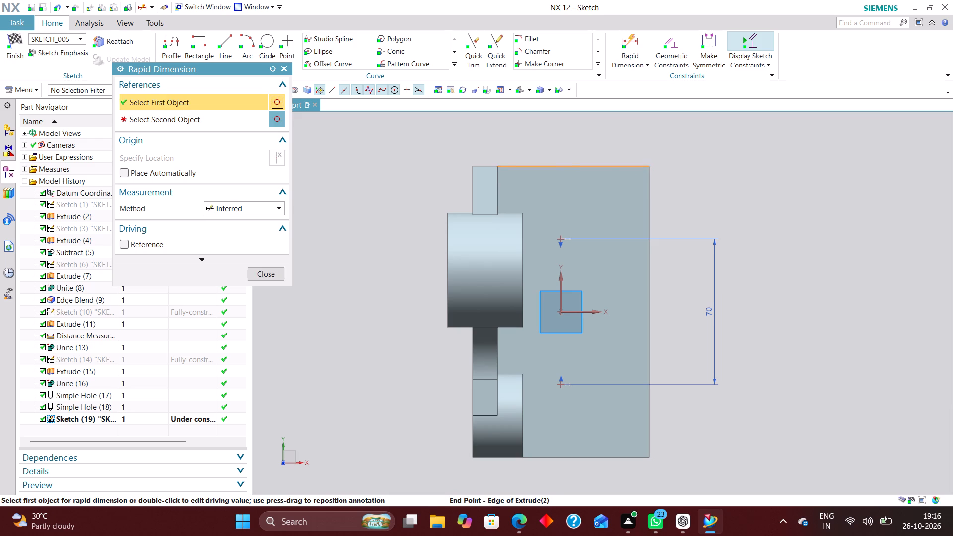
click(560, 240)
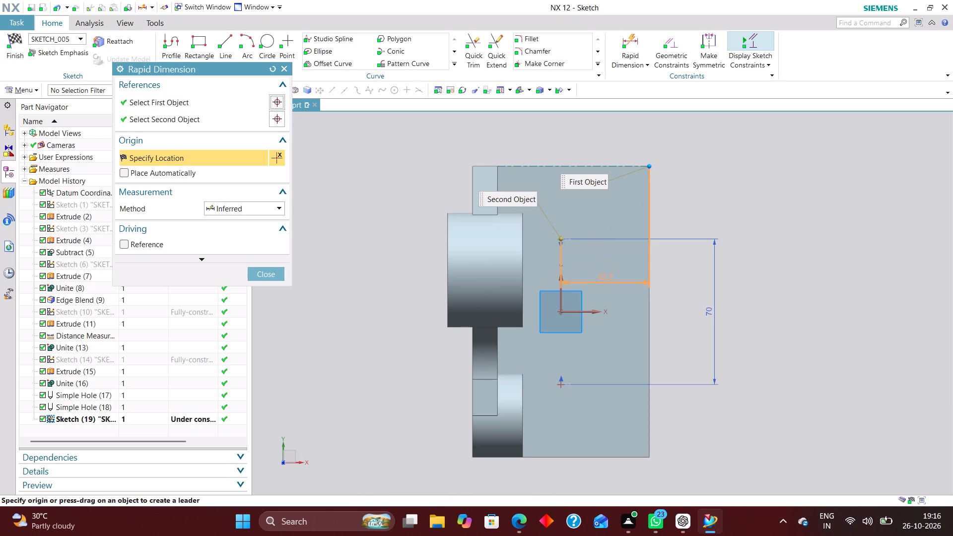
click(596, 131)
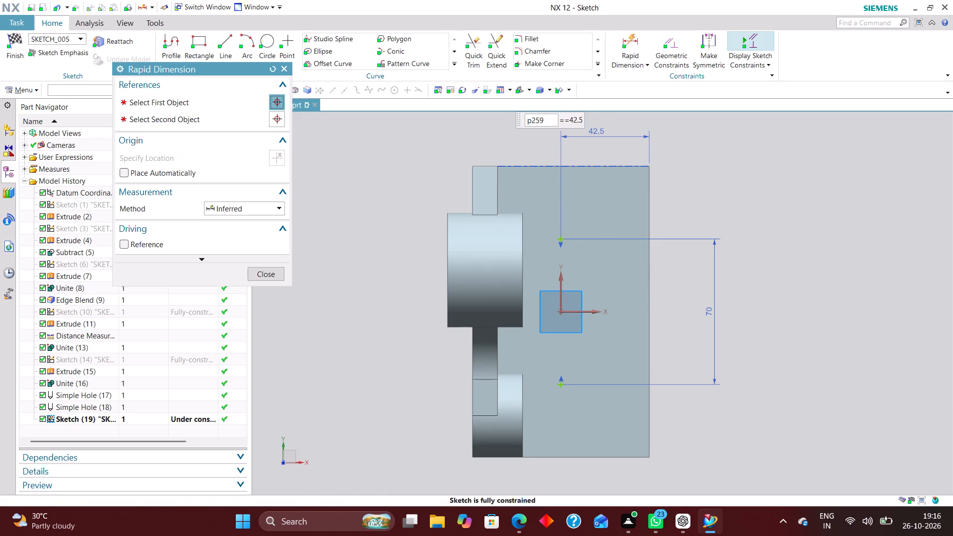
text(30)
key(Return)
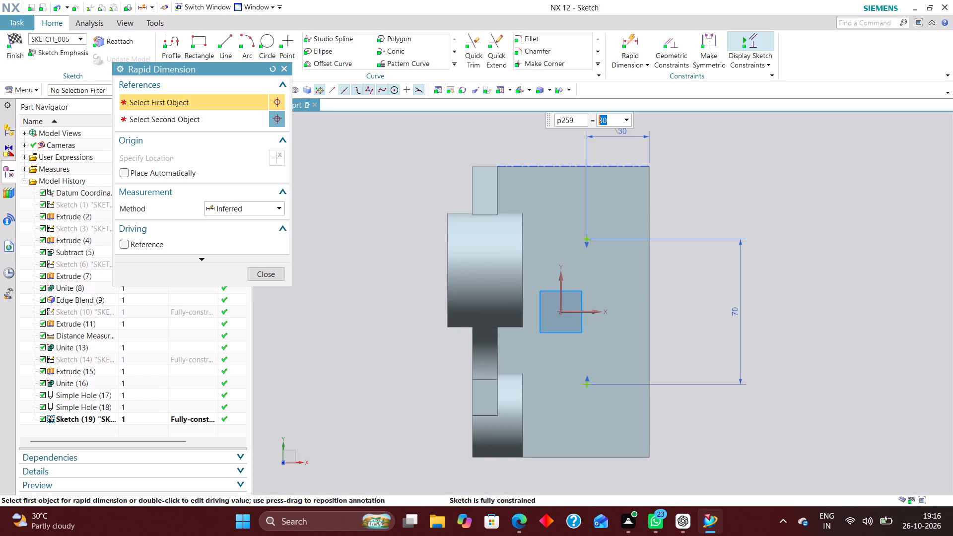
scroll(598, 270, down, 1)
scroll(601, 297, up, 2)
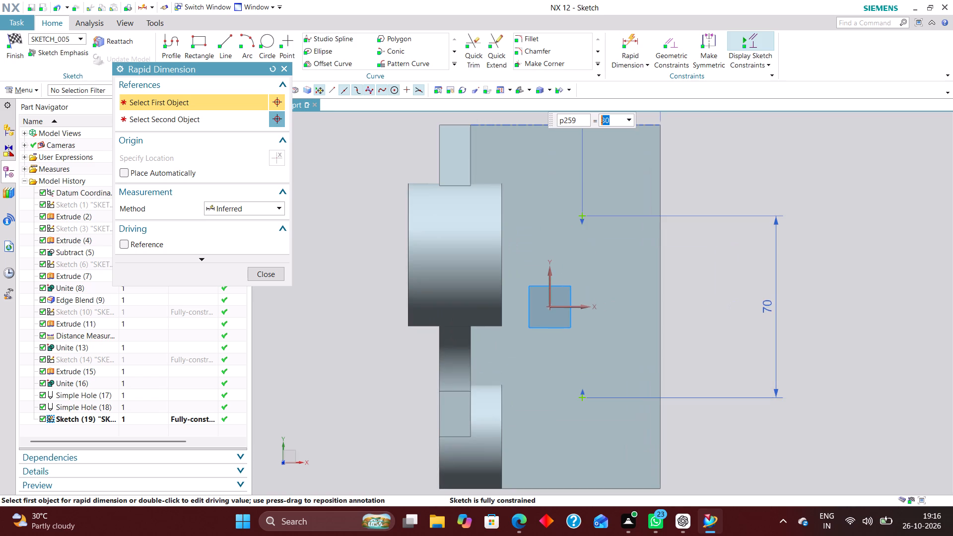
click(268, 273)
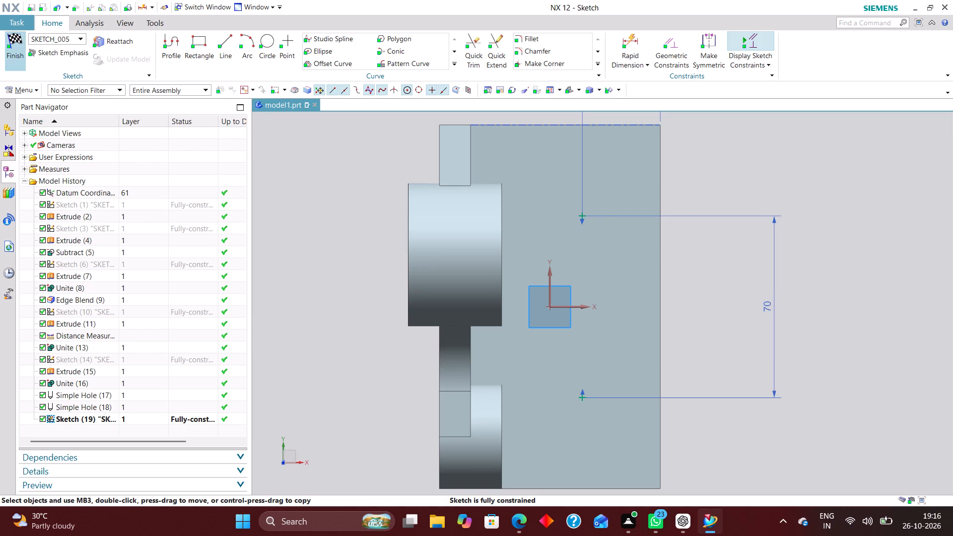
click(11, 38)
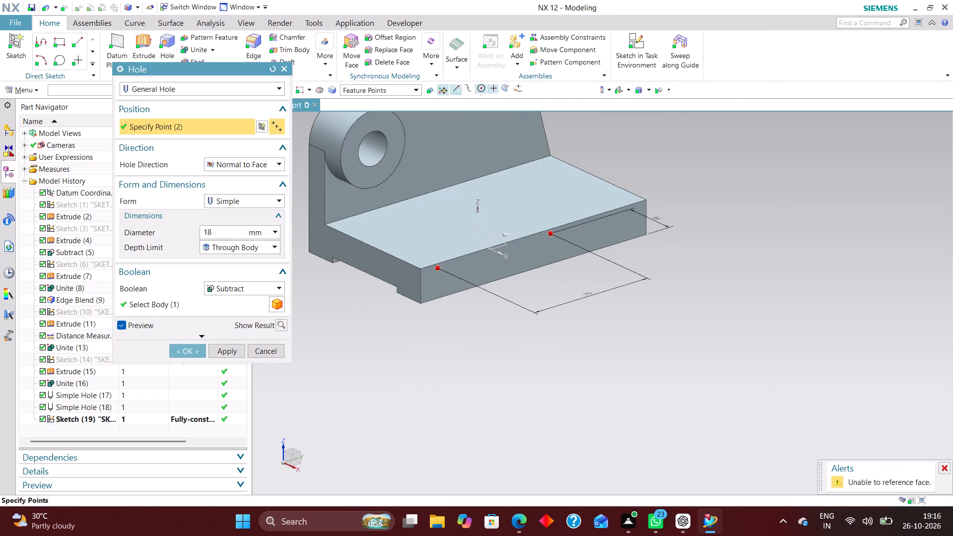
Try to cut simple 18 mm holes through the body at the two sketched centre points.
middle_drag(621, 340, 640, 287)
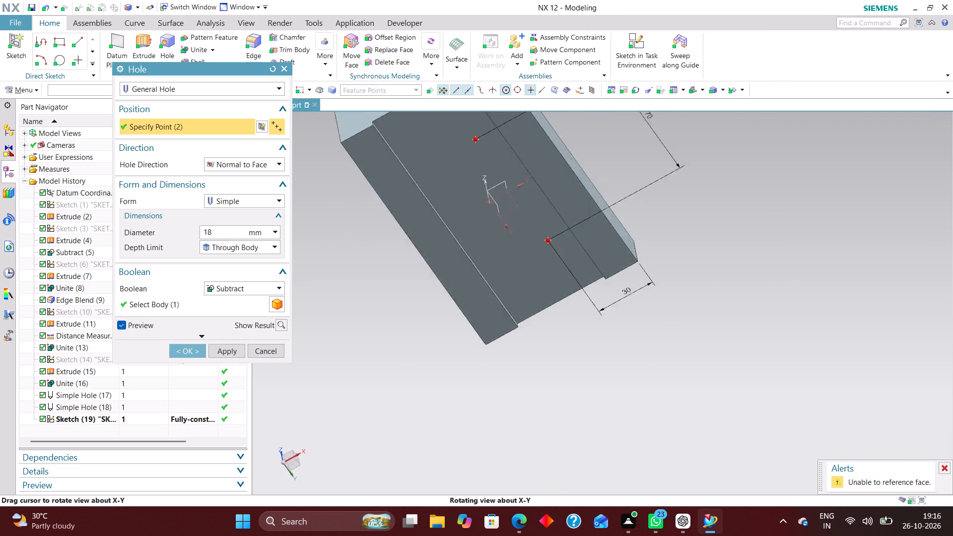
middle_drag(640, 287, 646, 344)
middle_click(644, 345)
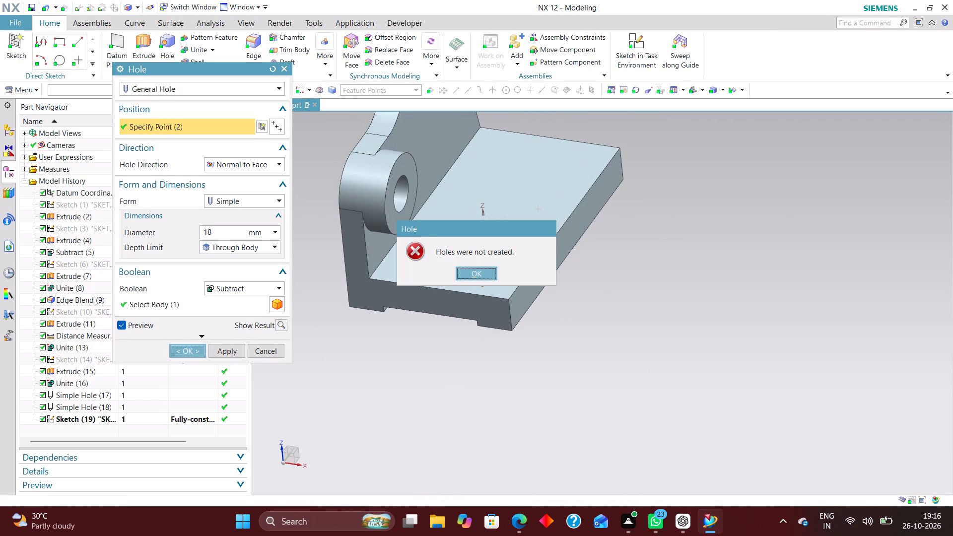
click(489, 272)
Cancel the hole operation while saving the sketch with the two centre points.
click(281, 352)
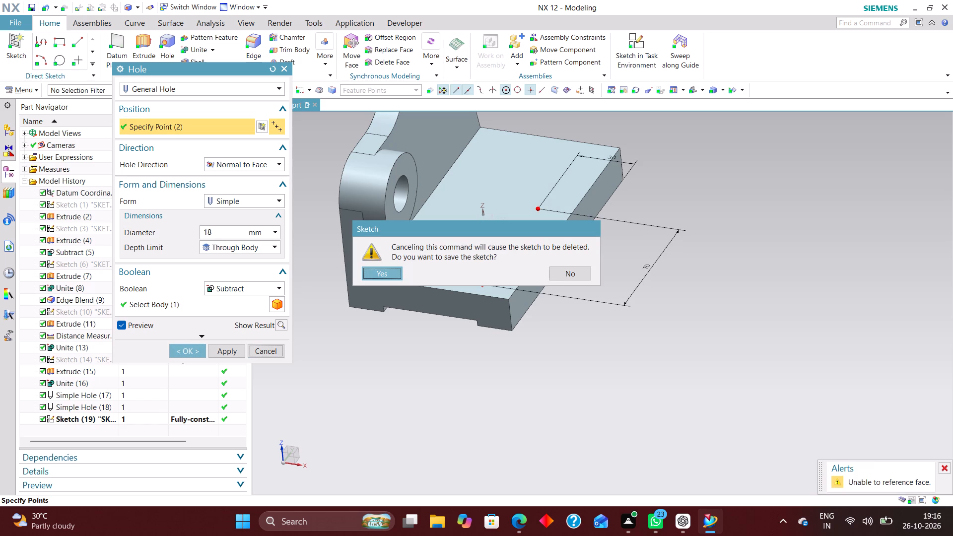
click(373, 278)
Start a new hole sketch on the base plate's top face and place two centre points spaced along the plate's length.
middle_drag(649, 355, 600, 378)
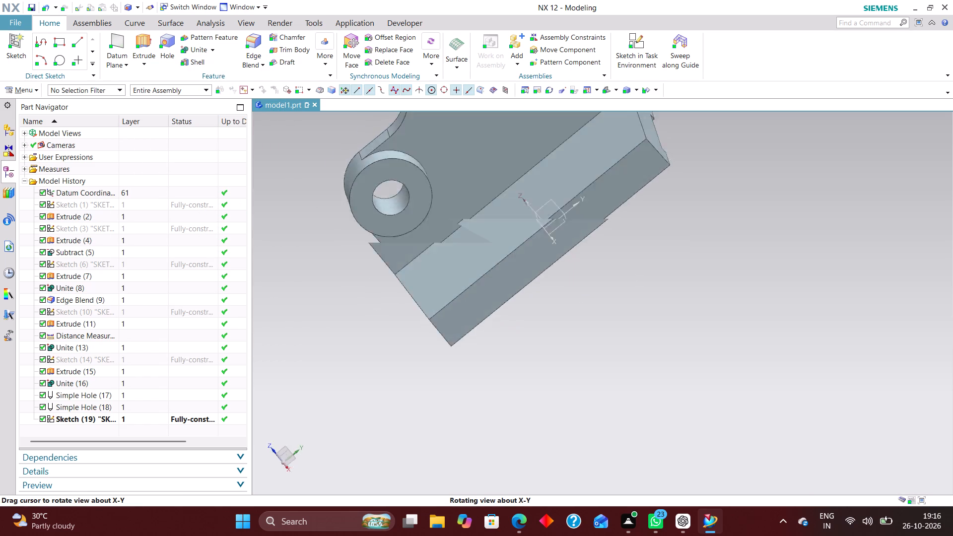
middle_drag(600, 378, 636, 360)
scroll(647, 370, down, 2)
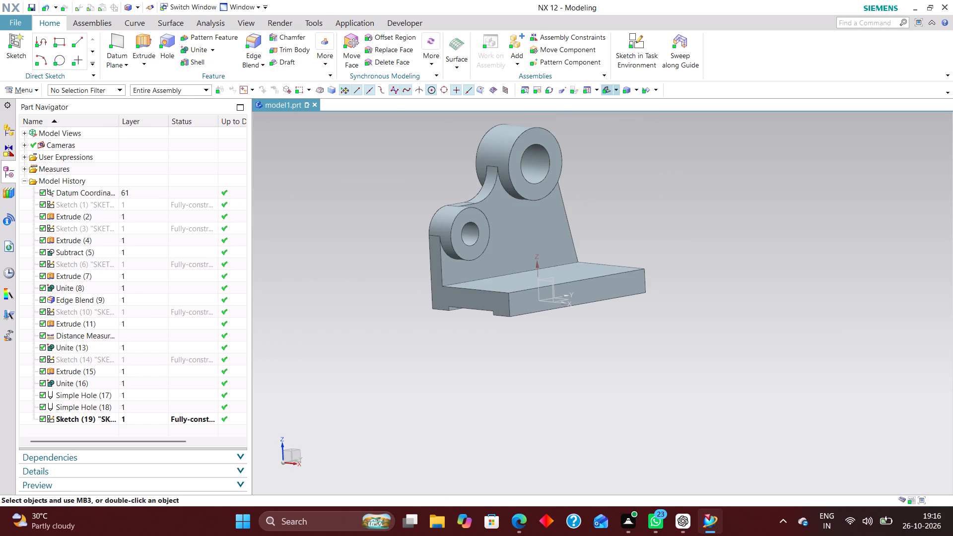
click(606, 92)
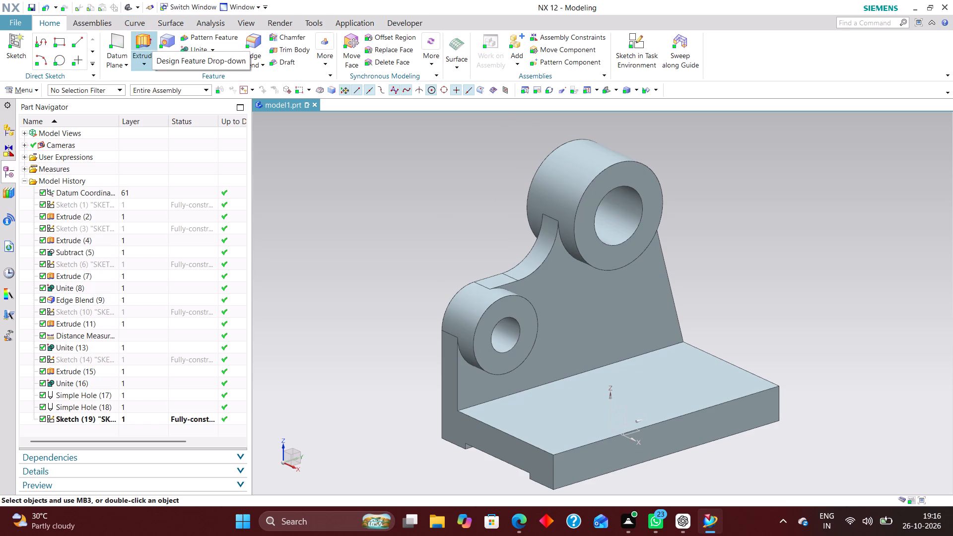
click(169, 37)
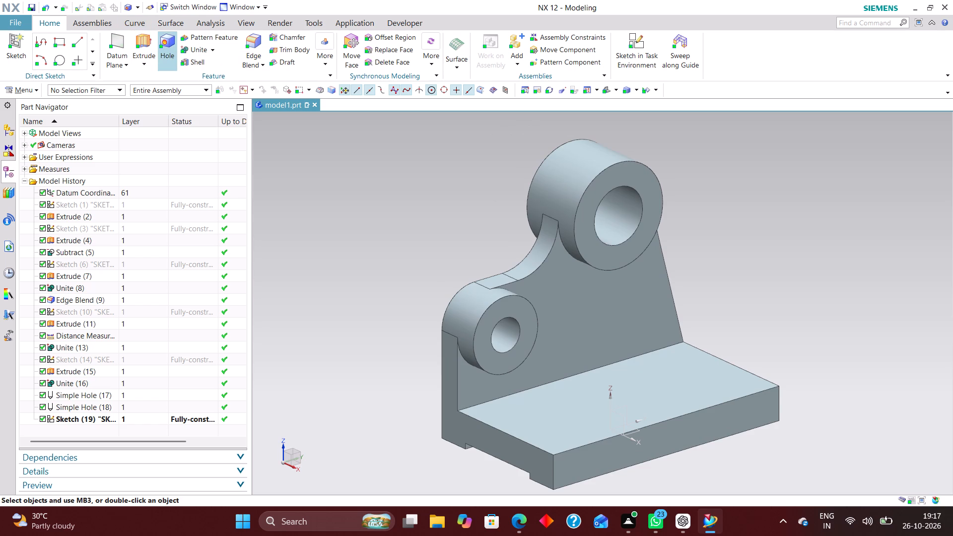
click(679, 387)
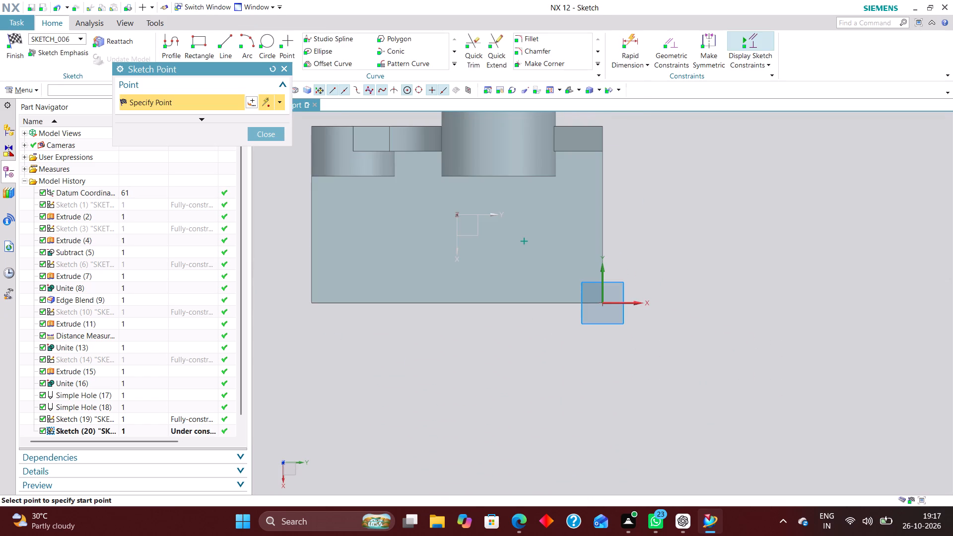
middle_drag(645, 391, 715, 420)
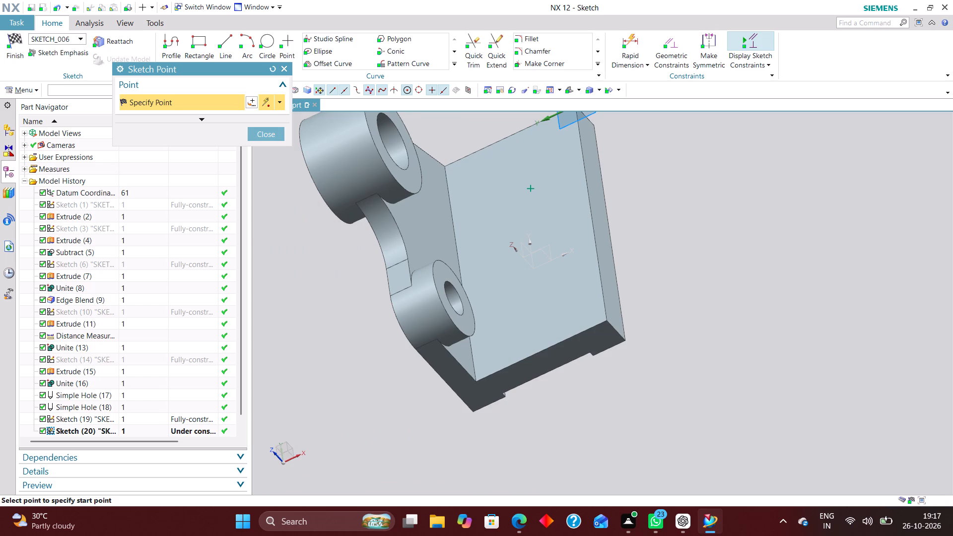
right_drag(752, 315, 645, 318)
scroll(619, 320, down, 2)
scroll(569, 247, up, 3)
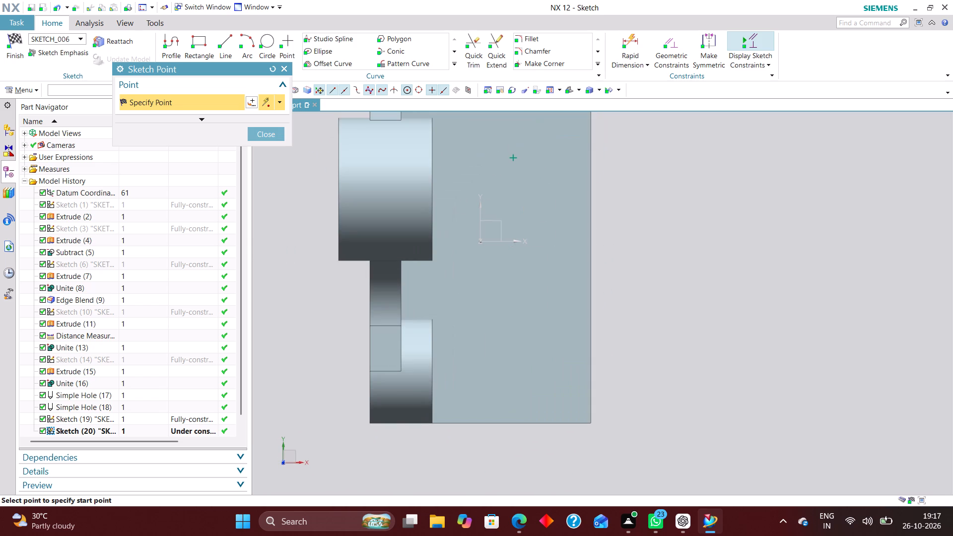
click(494, 348)
scroll(576, 266, down, 2)
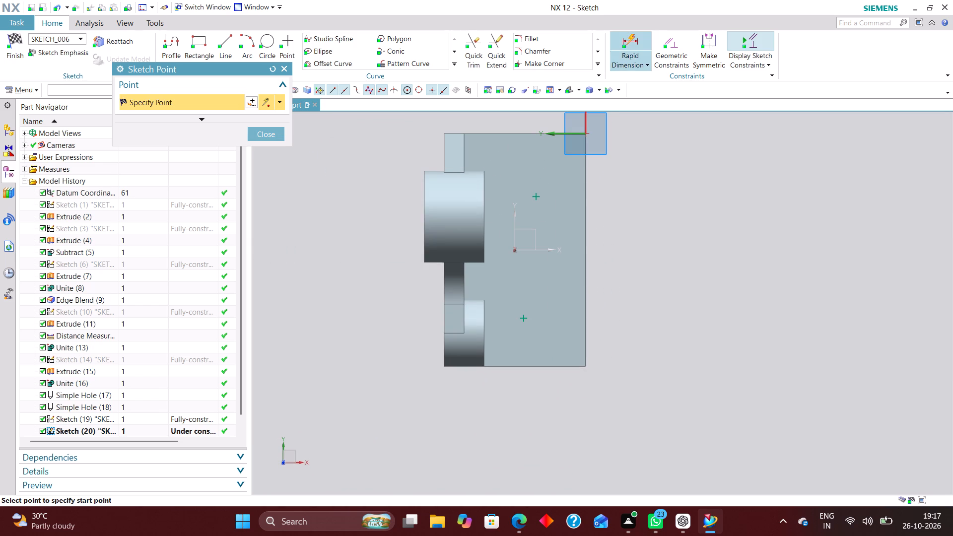
Dimension the centre point nearer the large boss 30 mm from the base plate's long edge facing away from the bosses.
click(630, 41)
scroll(525, 231, down, 1)
scroll(542, 201, up, 3)
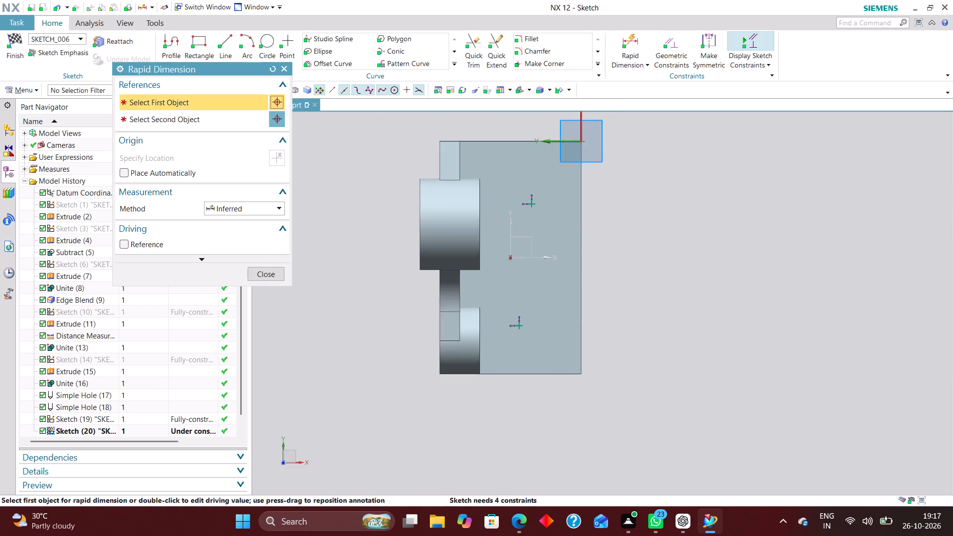
scroll(542, 200, up, 2)
click(526, 202)
scroll(541, 248, down, 1)
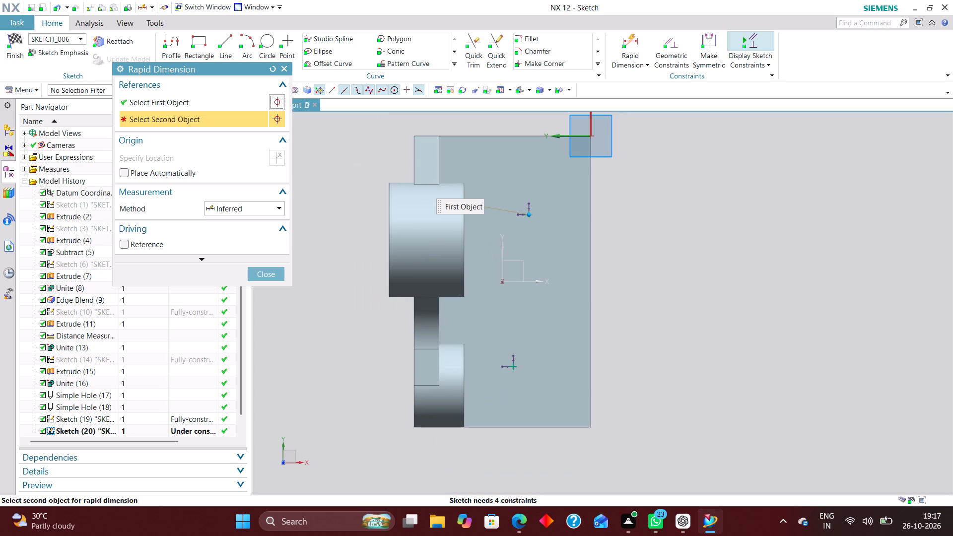
click(591, 128)
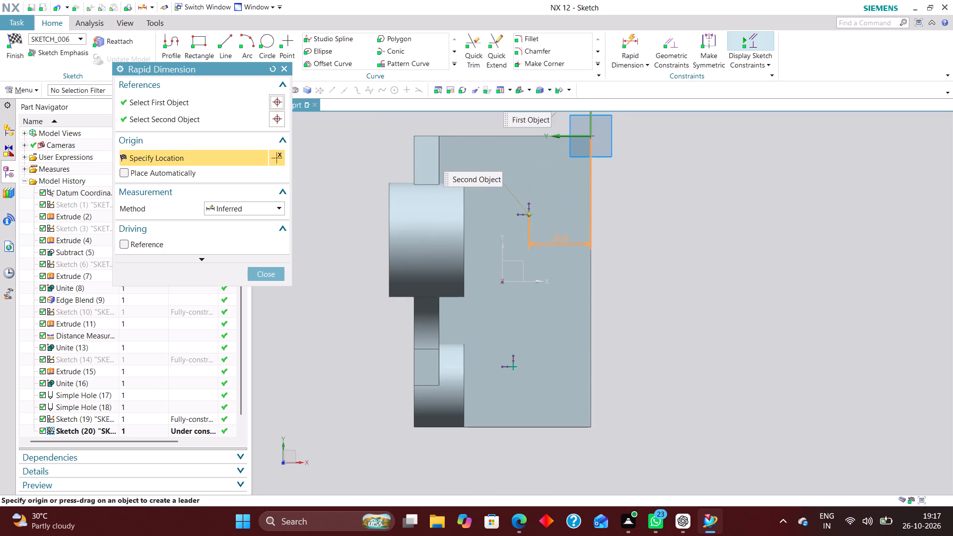
click(557, 257)
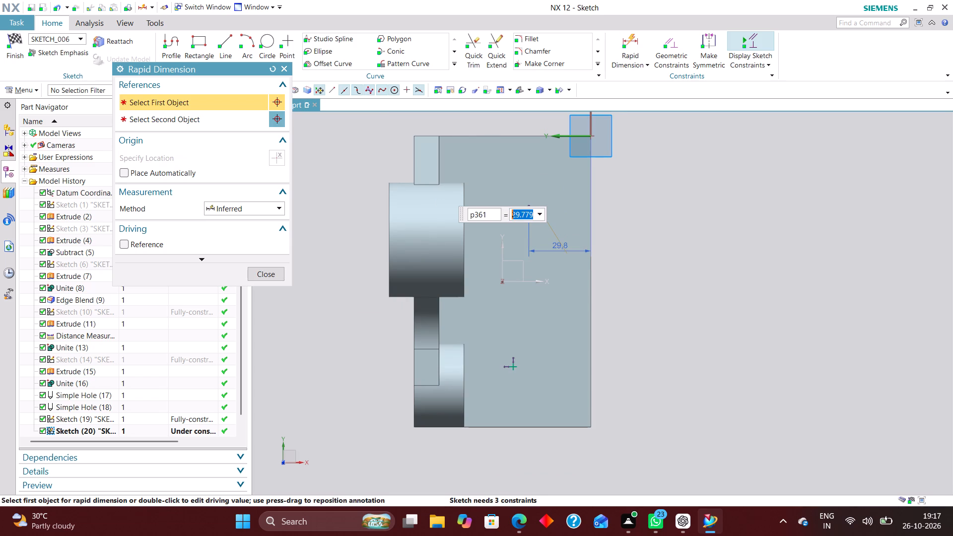
text(30)
key(Return)
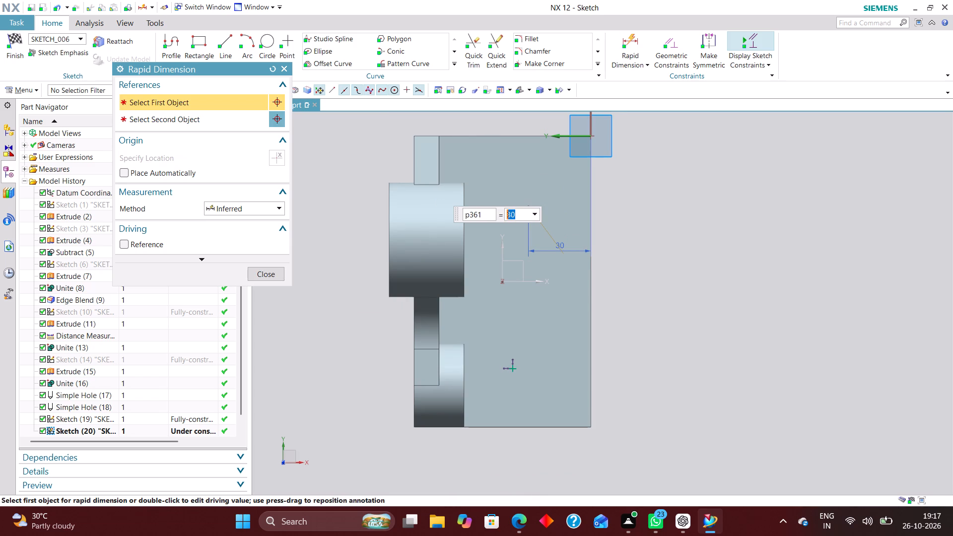
click(267, 276)
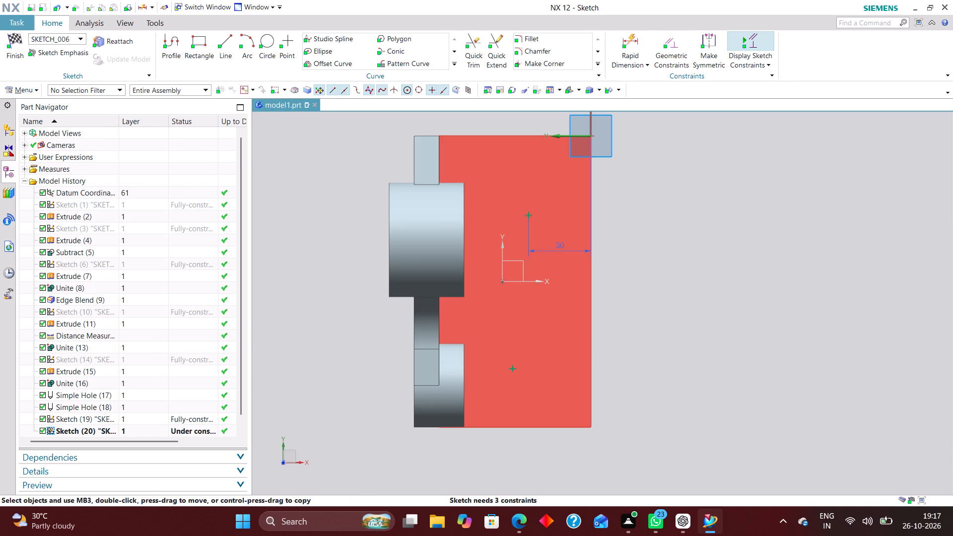
Dimension the spacing between the two centre points along the plate's length as 70 mm.
click(627, 36)
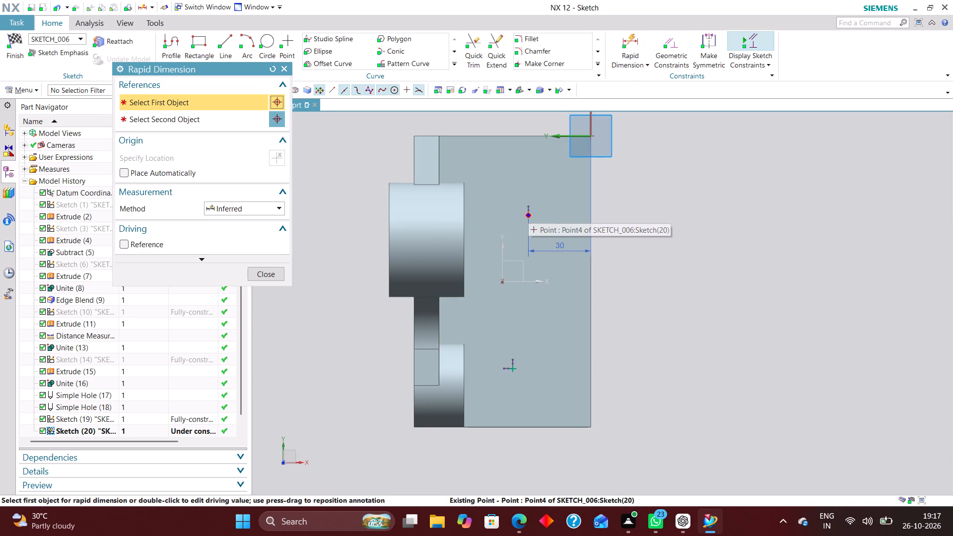
click(528, 215)
click(511, 370)
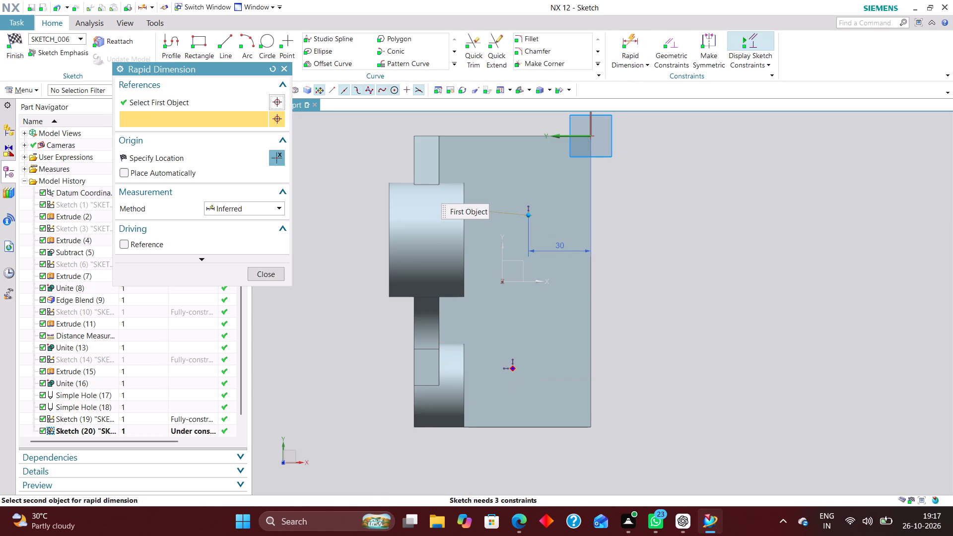
click(669, 300)
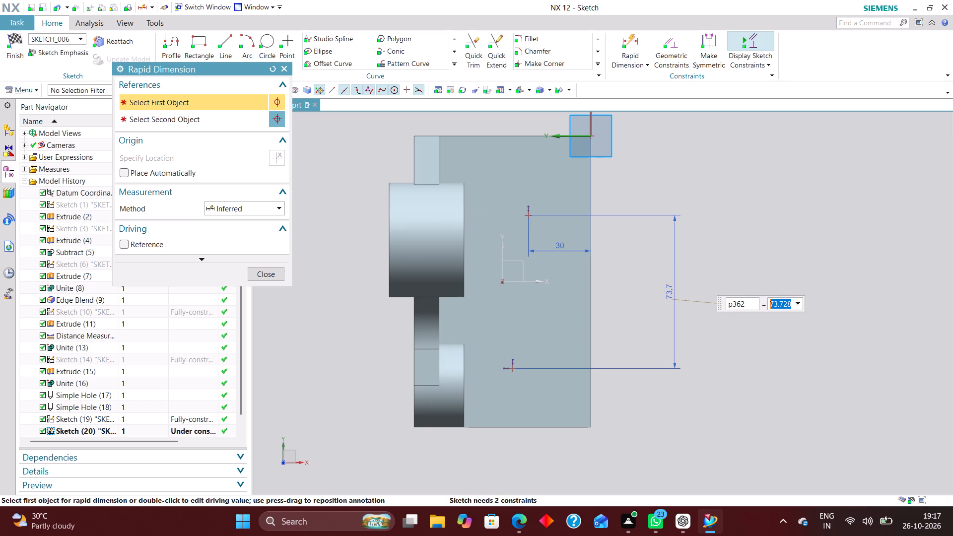
key(7)
key(0)
key(Return)
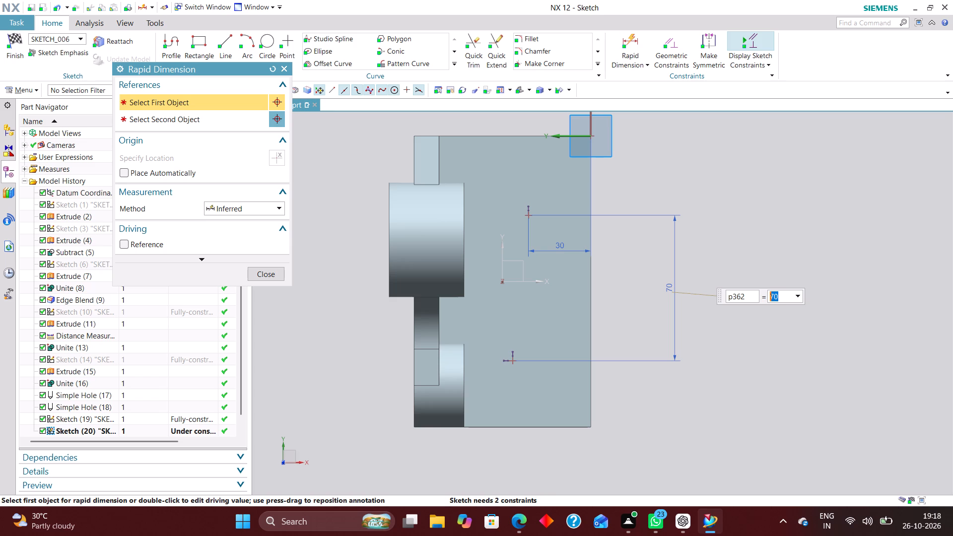
key(space)
Make the two centre points symmetric about the datum X axis.
click(677, 47)
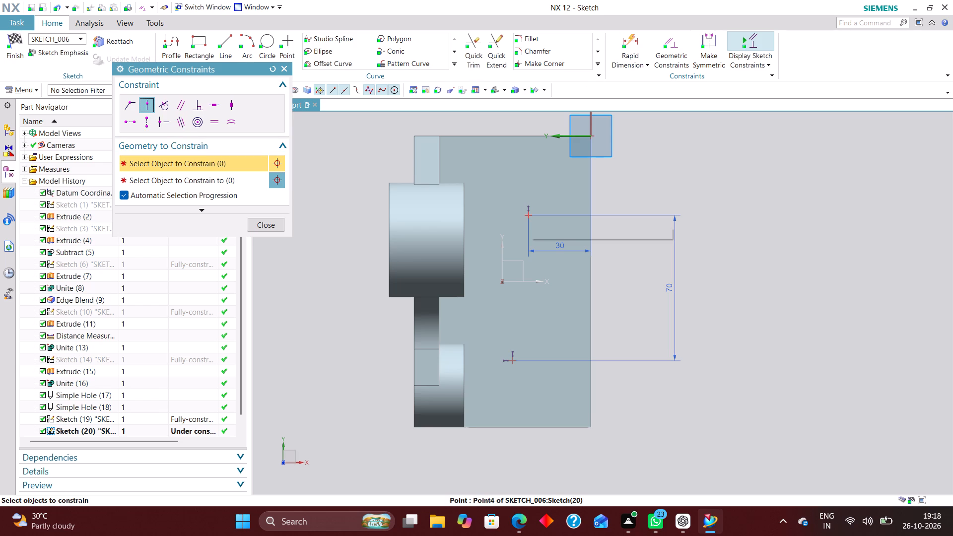
click(715, 36)
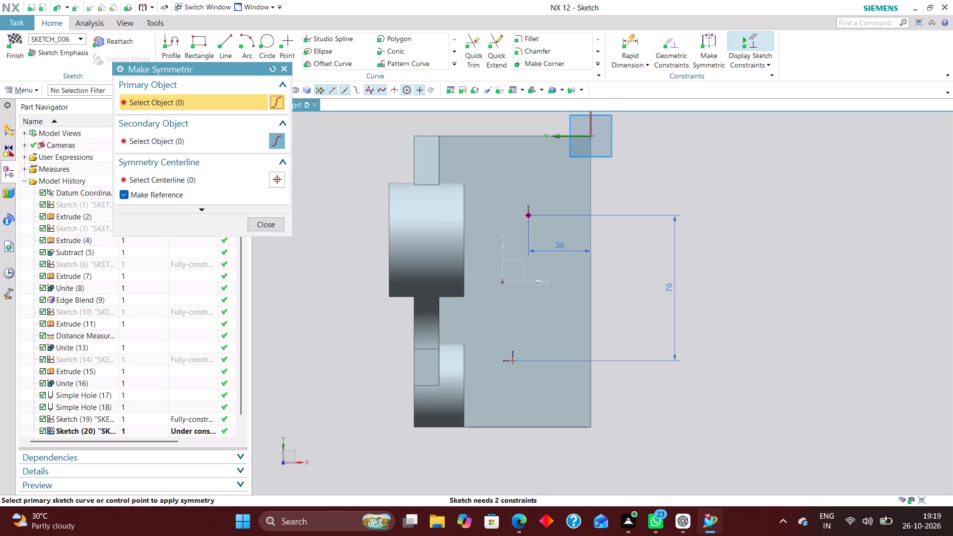
click(529, 214)
click(515, 360)
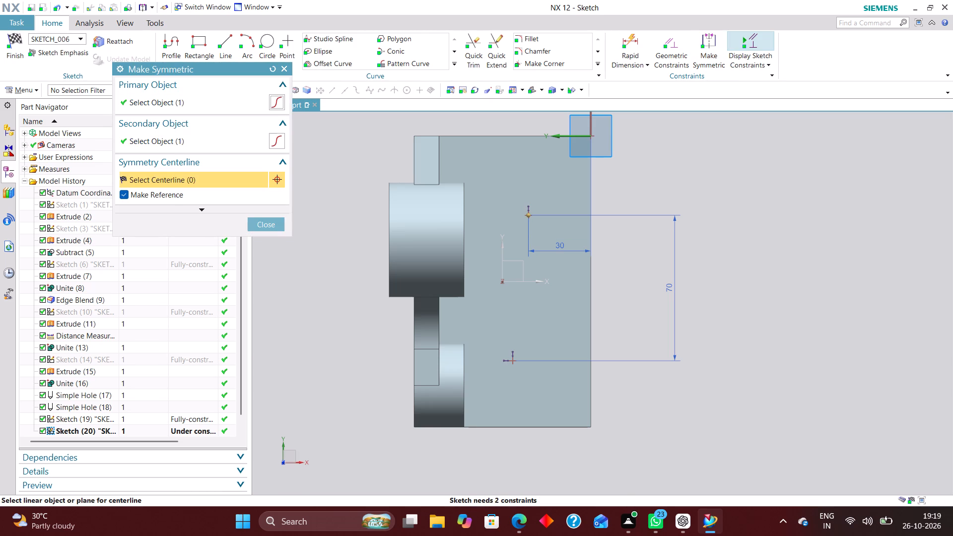
click(536, 284)
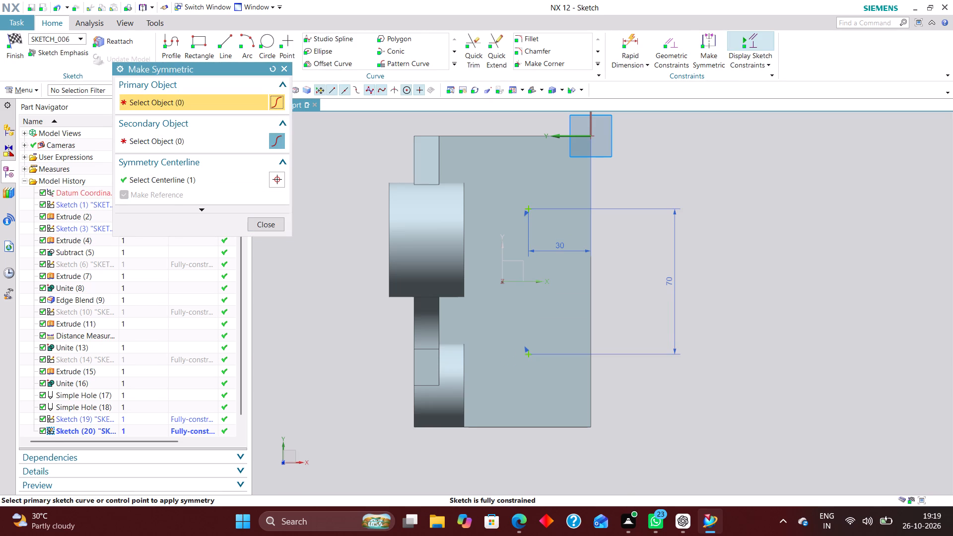
scroll(521, 212, up, 6)
scroll(554, 179, down, 6)
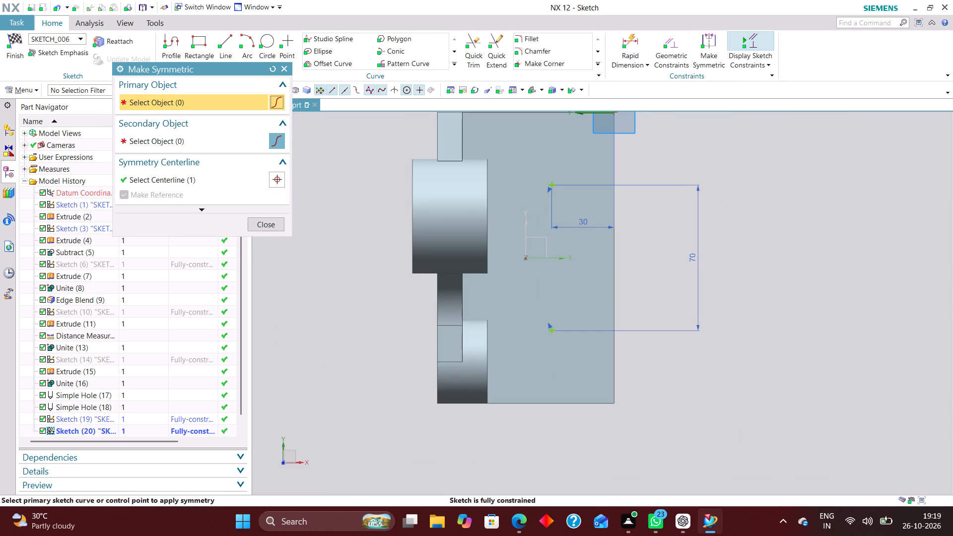
click(261, 224)
scroll(521, 253, down, 3)
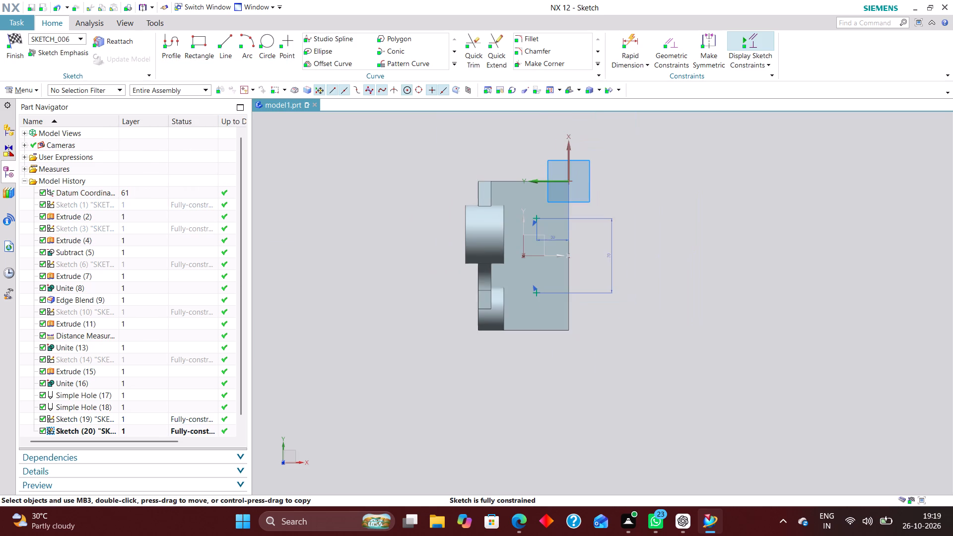
Finish the sketch and cut simple 16 mm holes through the body at both centre points, subtracting them from the bracket.
click(24, 39)
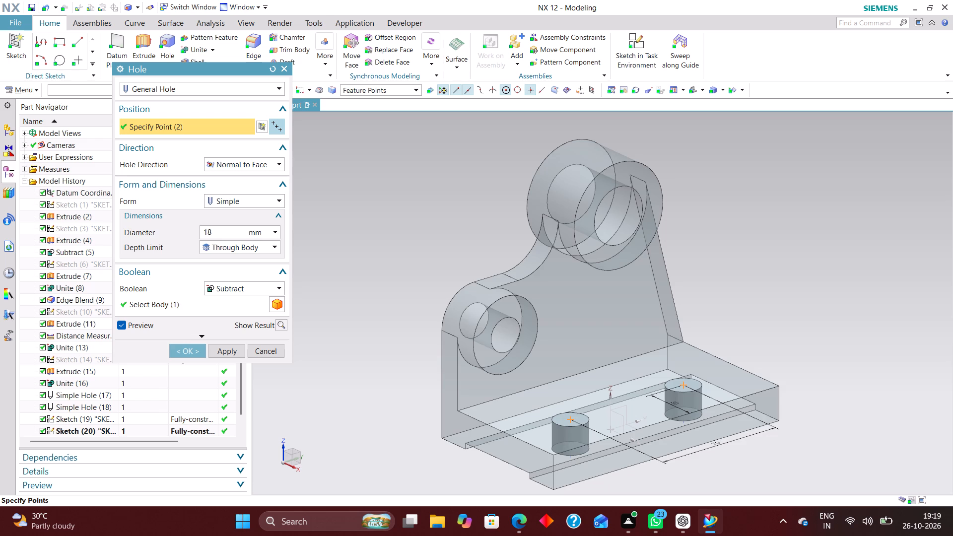
drag(224, 232, 176, 235)
text(16)
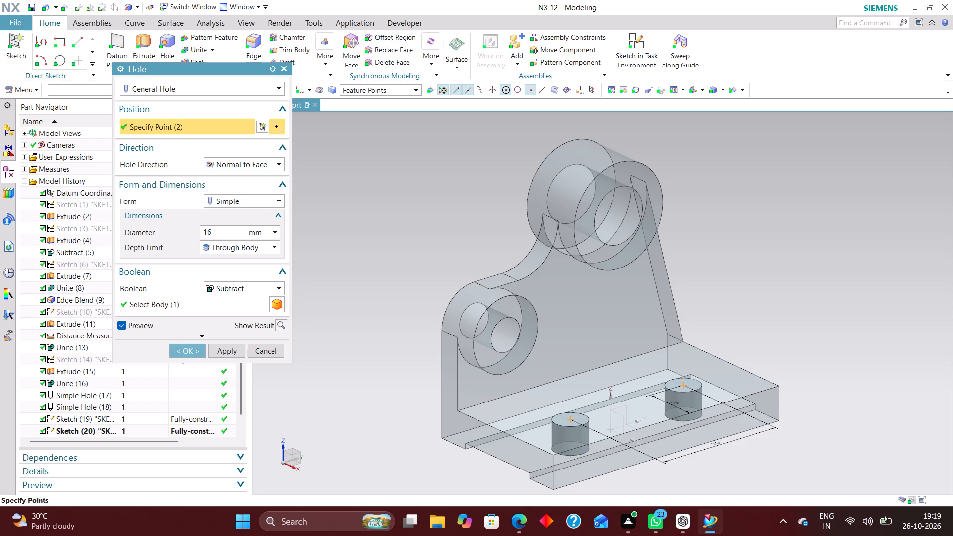
key(Return)
click(184, 351)
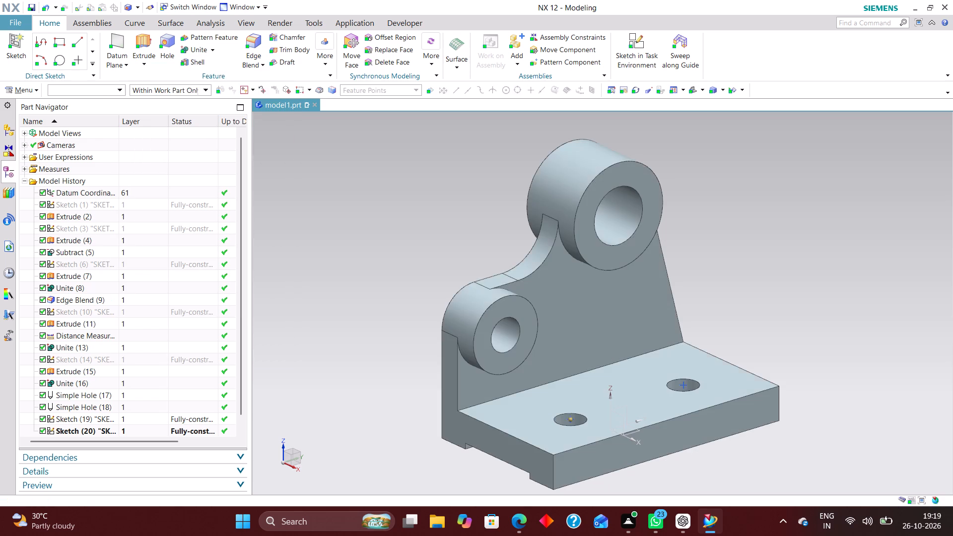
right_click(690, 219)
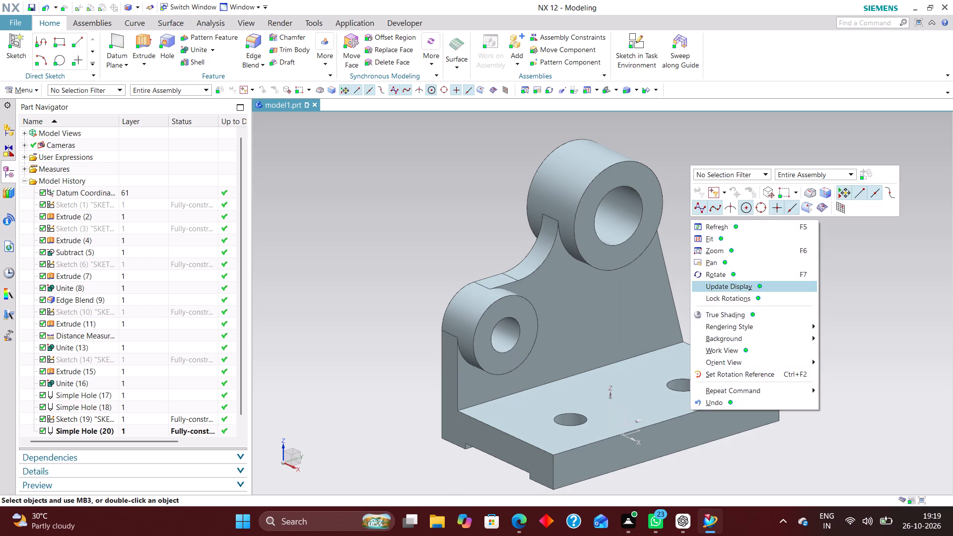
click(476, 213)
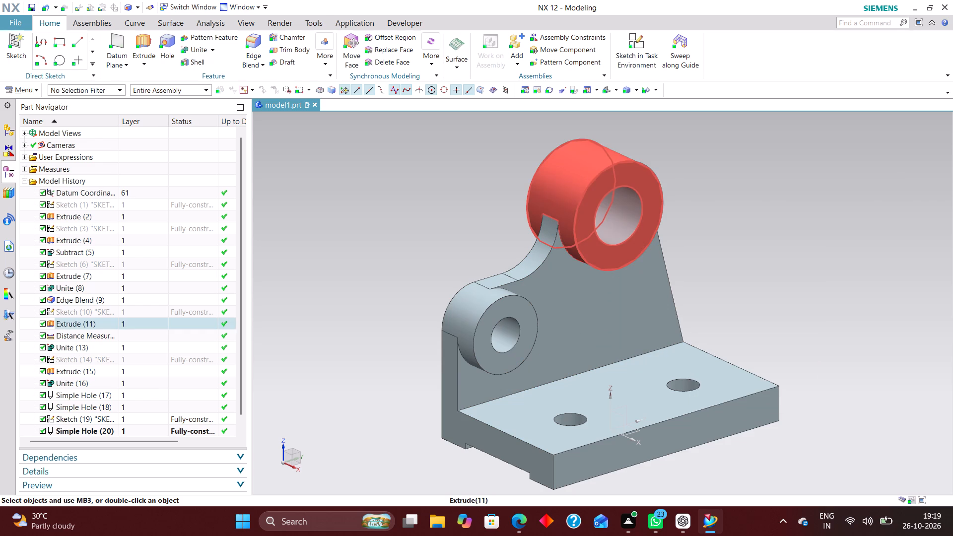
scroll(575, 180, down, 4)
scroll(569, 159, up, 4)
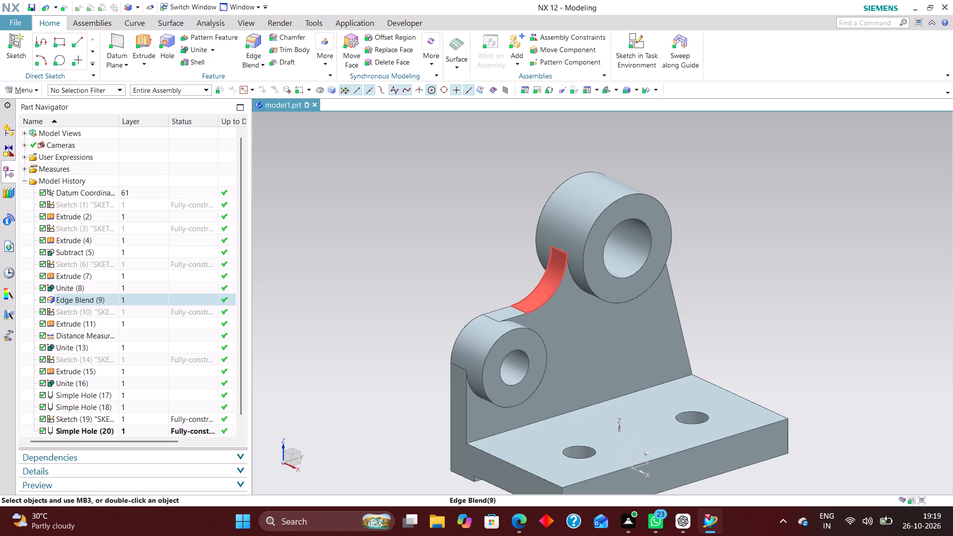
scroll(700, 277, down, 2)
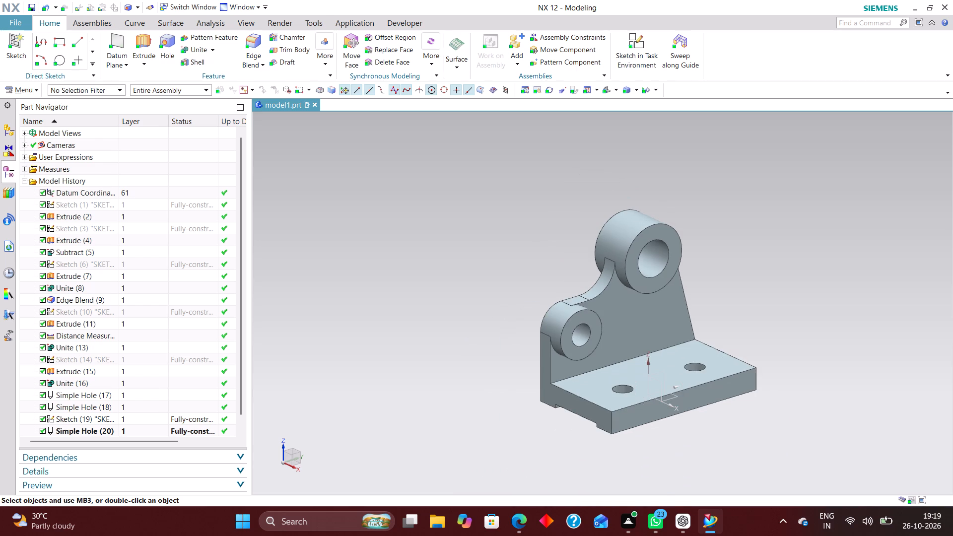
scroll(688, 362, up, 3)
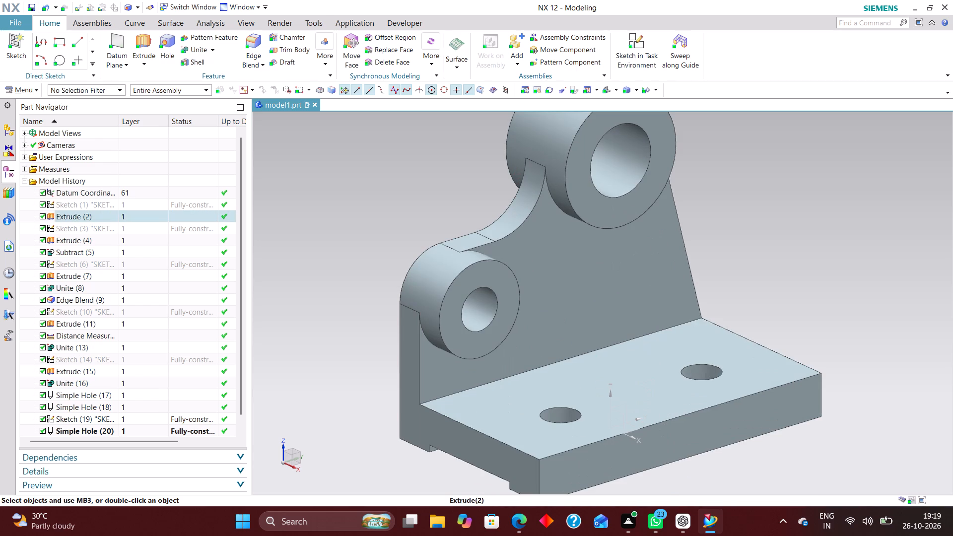
Make Sketch (19), which positions the two mounting holes, internal to its Simple Hole feature.
click(137, 418)
right_click(137, 418)
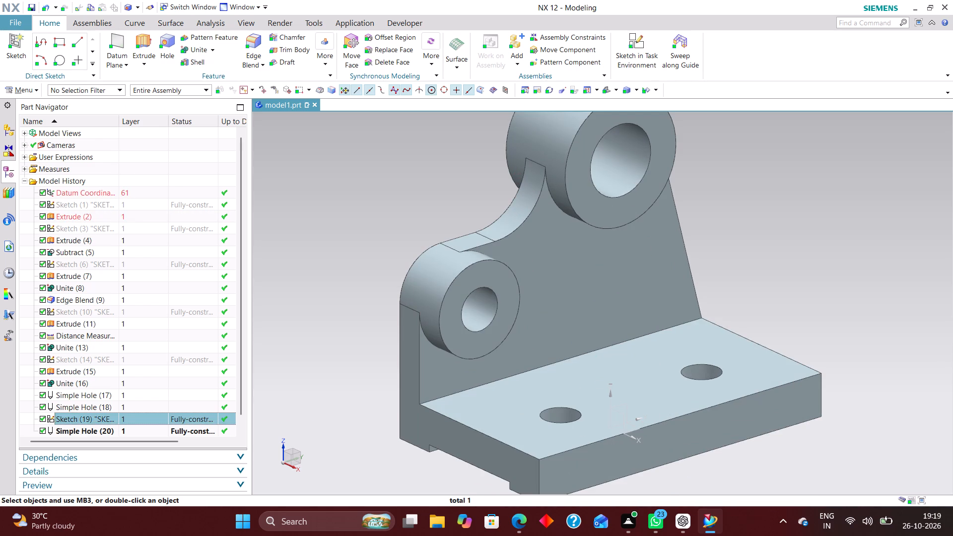
click(243, 432)
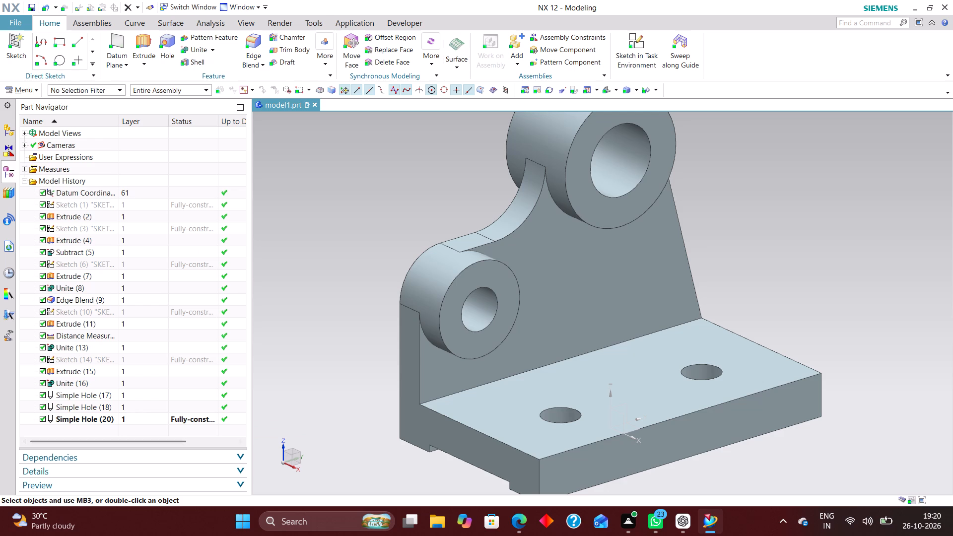
scroll(162, 369, up, 5)
Group Simple Hole (17), (18) and (20) into a feature group named HOLES.
ctrl+click(95, 394)
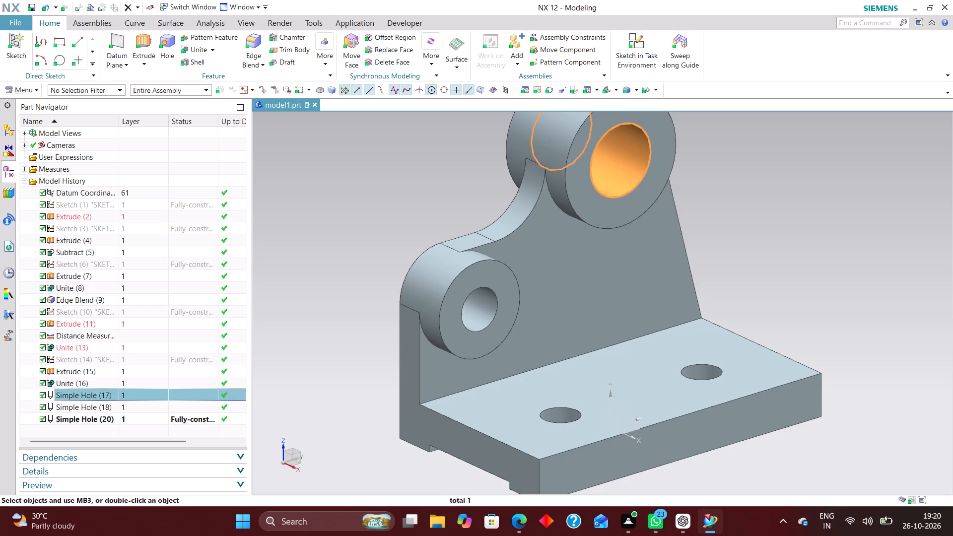
ctrl+click(98, 403)
ctrl+click(99, 412)
ctrl+click(100, 407)
ctrl+click(101, 417)
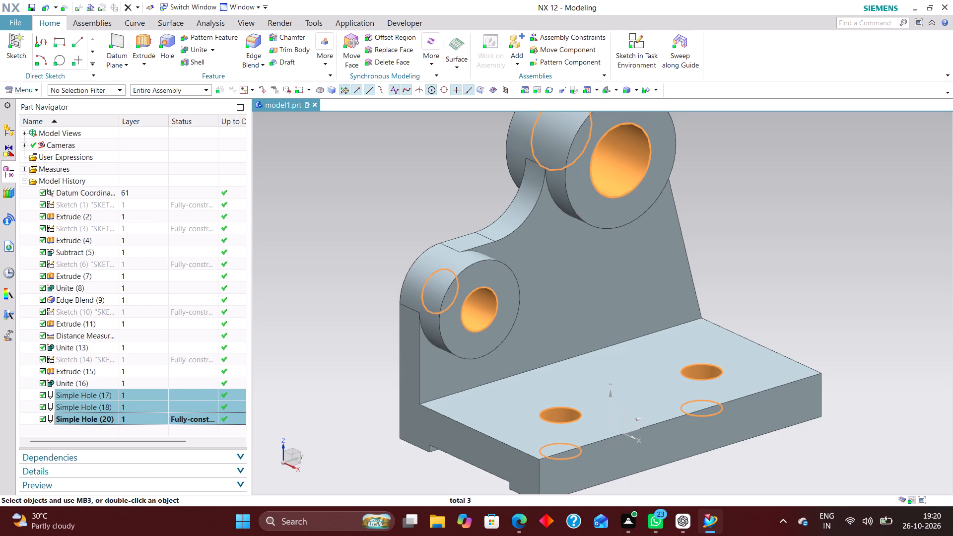
right_click(113, 419)
click(157, 305)
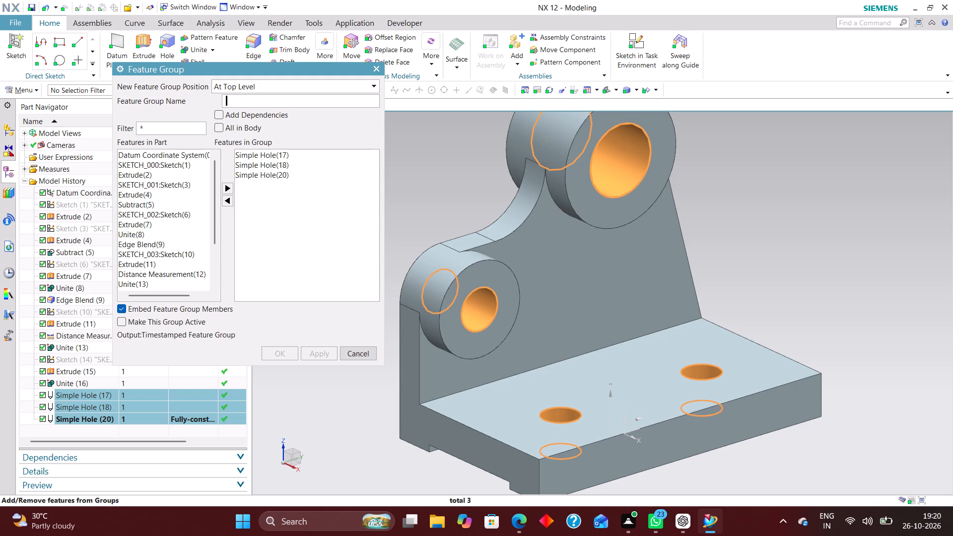
text(HOL)
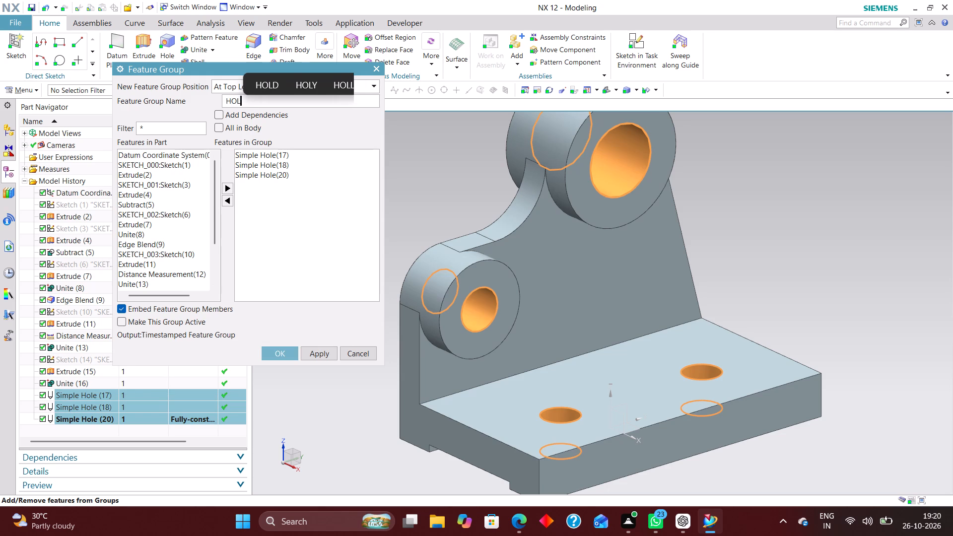
text(ES)
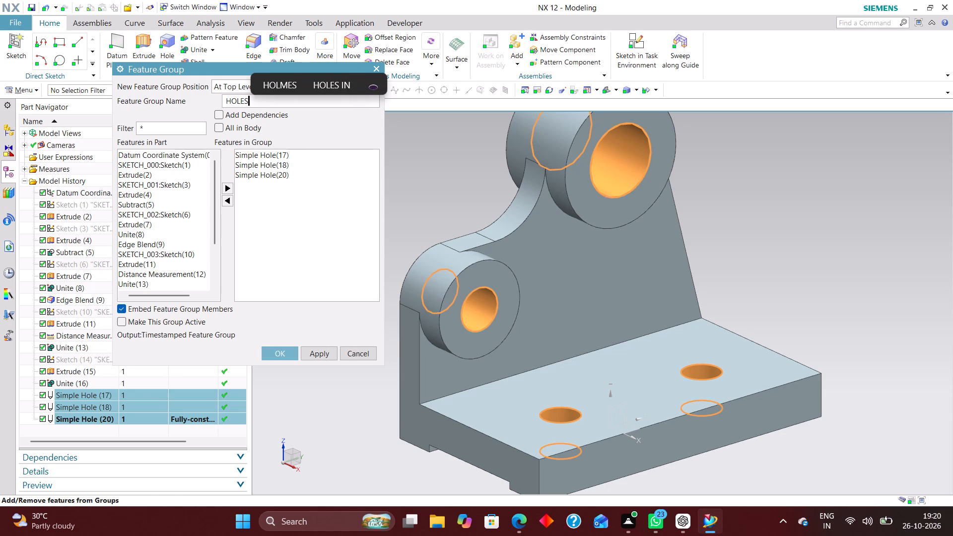
click(281, 357)
scroll(122, 363, up, 2)
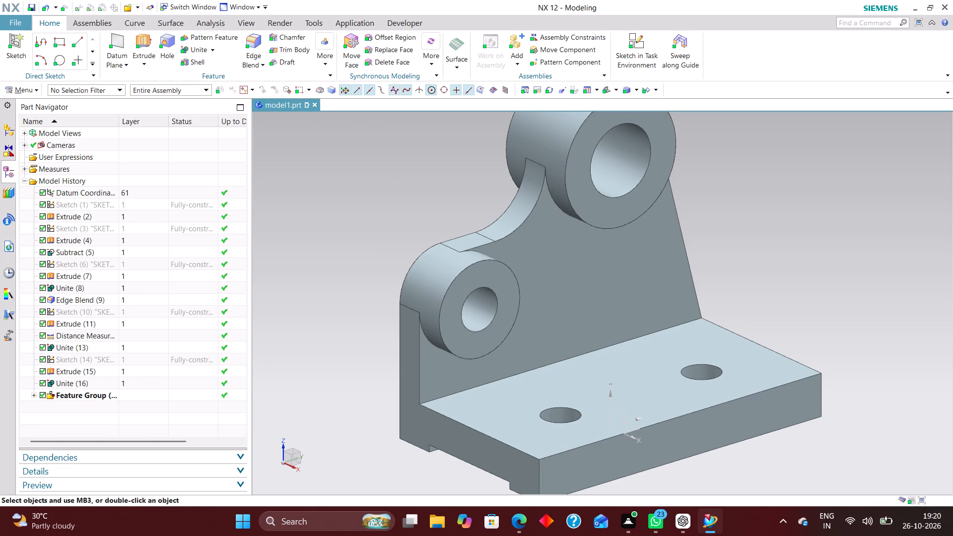
Move the datum coordinate system to layer 220.
scroll(122, 363, up, 3)
click(132, 189)
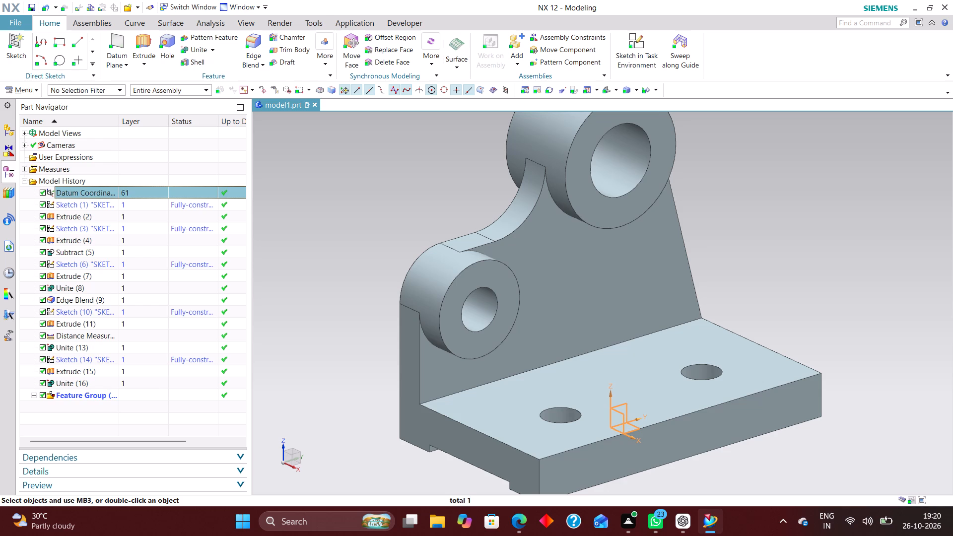
key(ctrl+j)
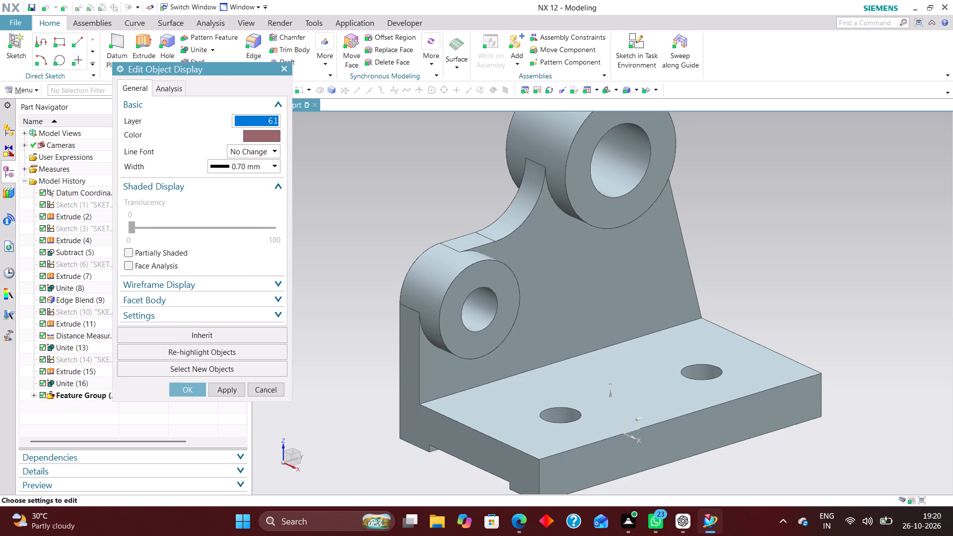
text(220)
key(Return)
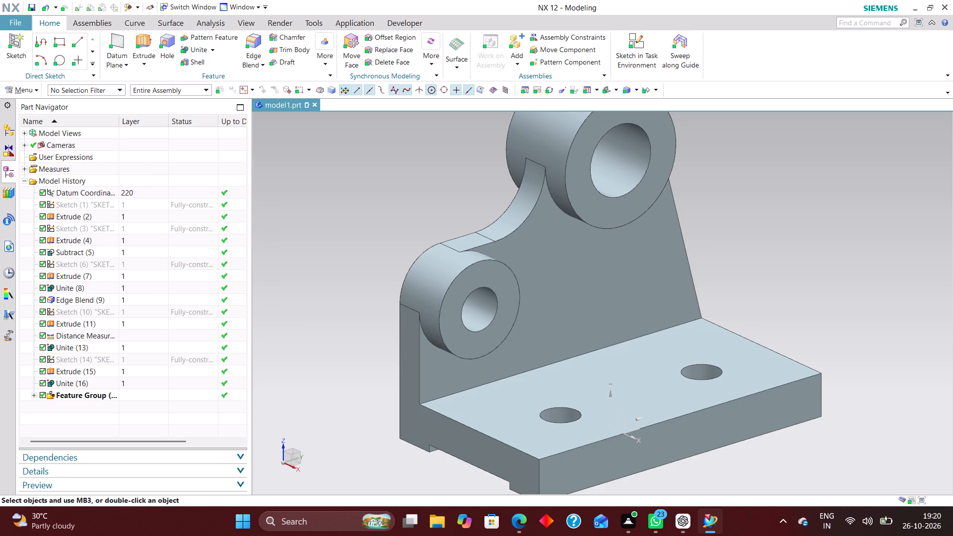
Move Sketch (1), the base plate profile, to layer 11.
click(136, 203)
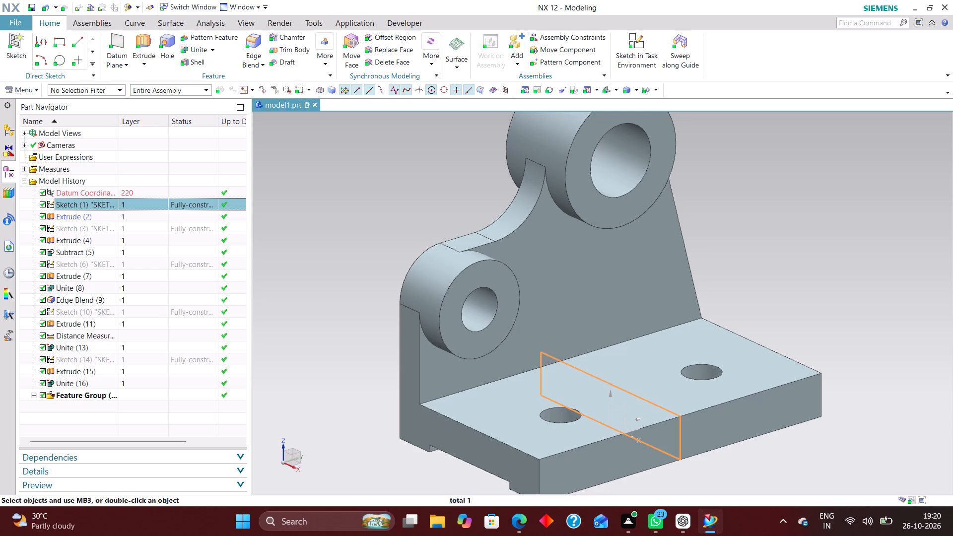
key(ctrl+j)
text(11)
key(Return)
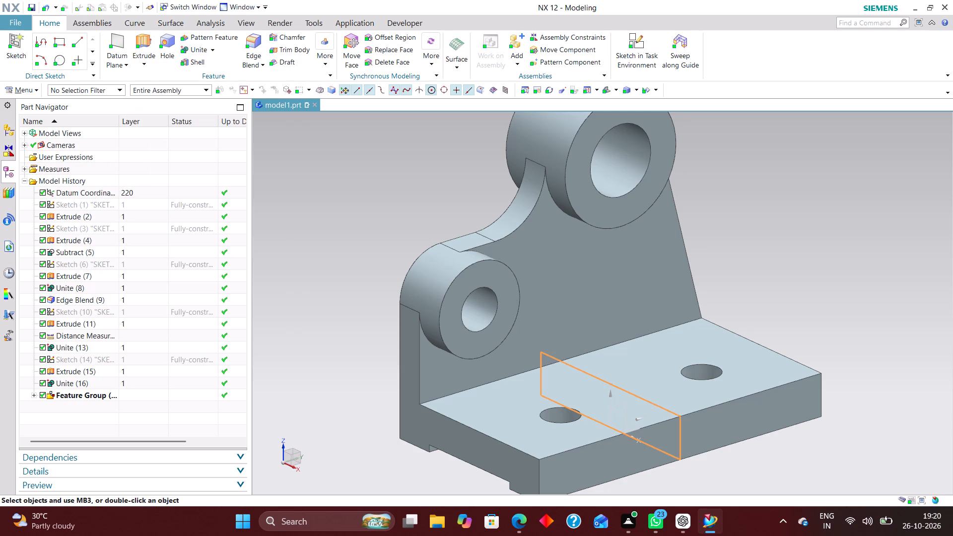
Move the bracket's solid body to layer 2 by way of Extrude (2).
click(145, 218)
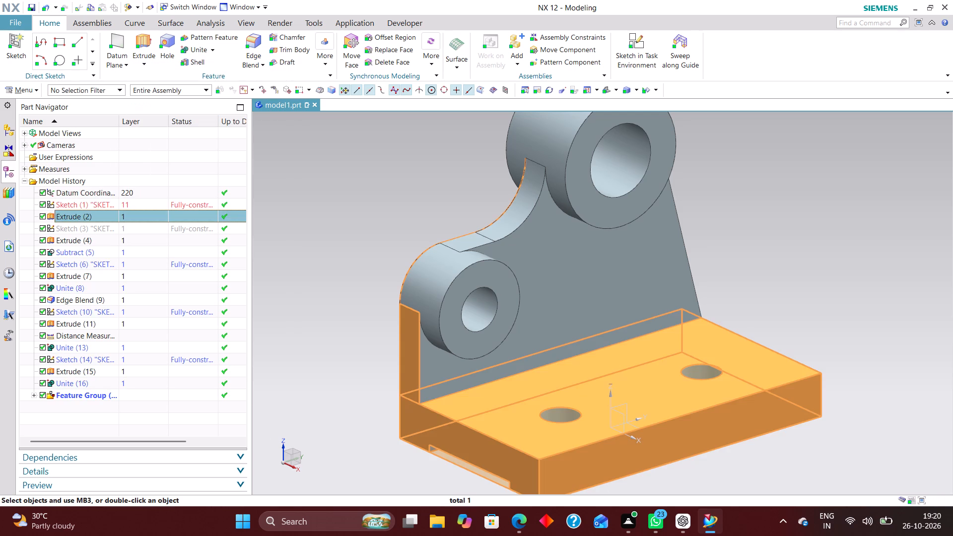
key(ctrl+j)
key(2)
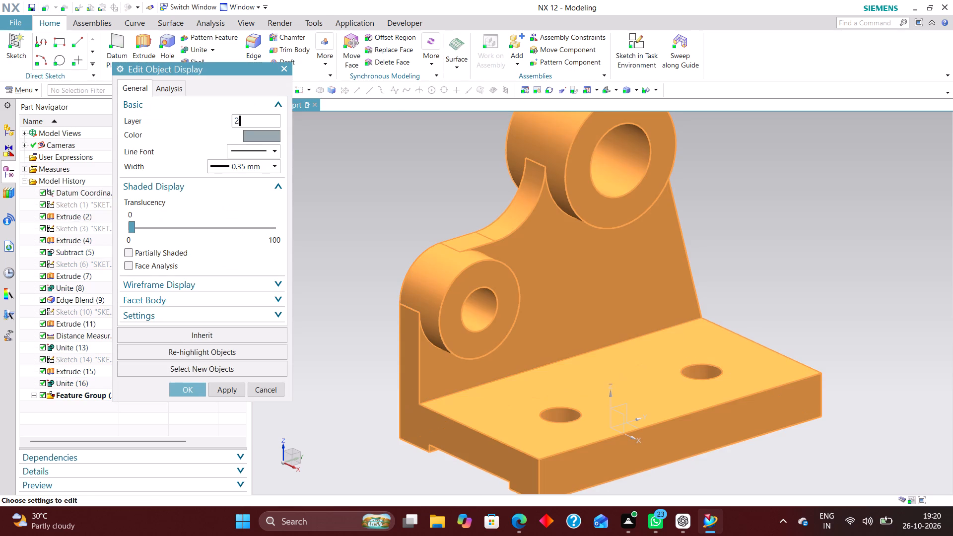
key(Return)
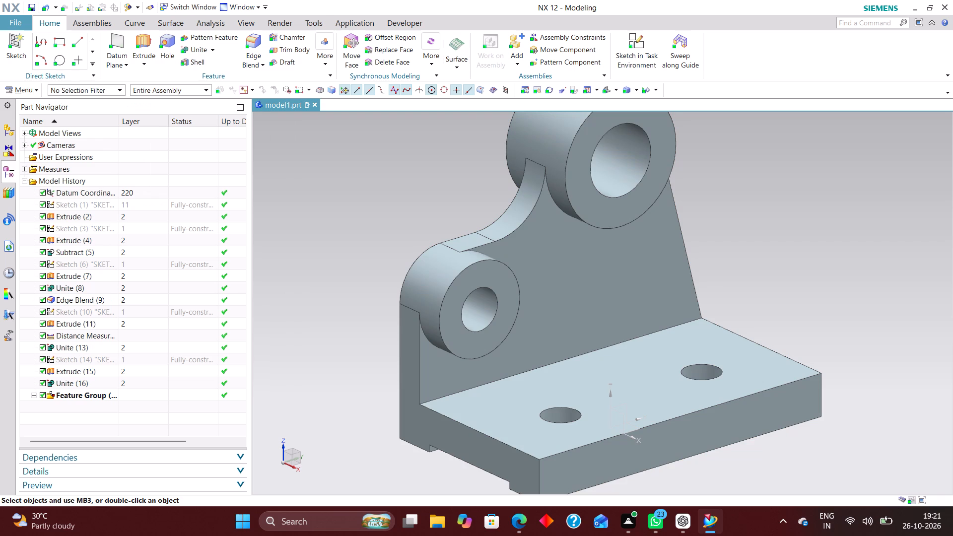
Move Sketch (3), the thin rectangle for the recess under the base plate, to layer 12.
click(138, 227)
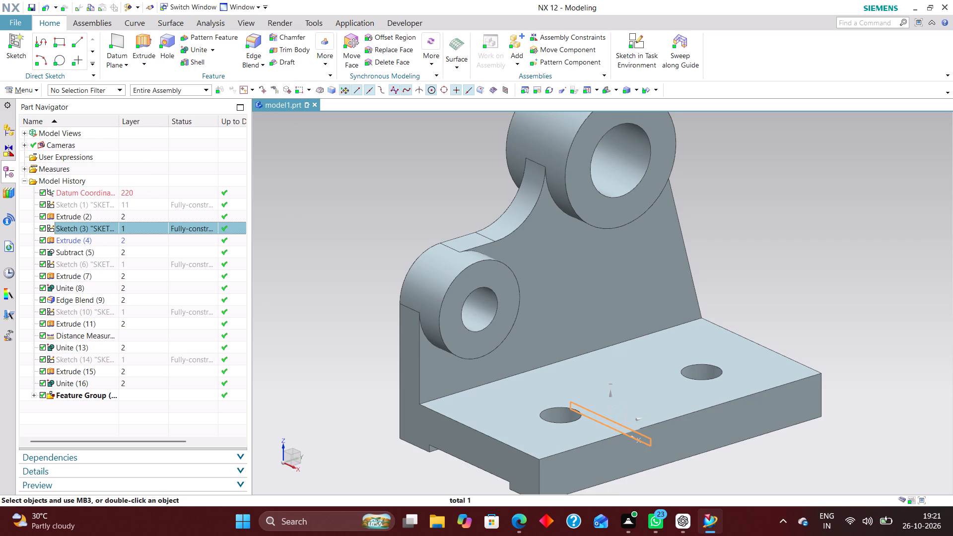
key(ctrl+j)
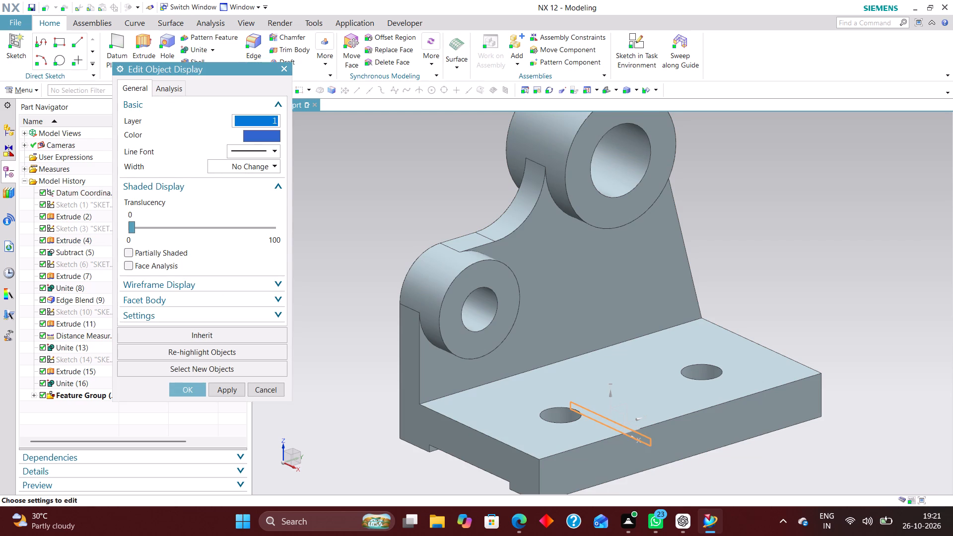
text(12)
key(Return)
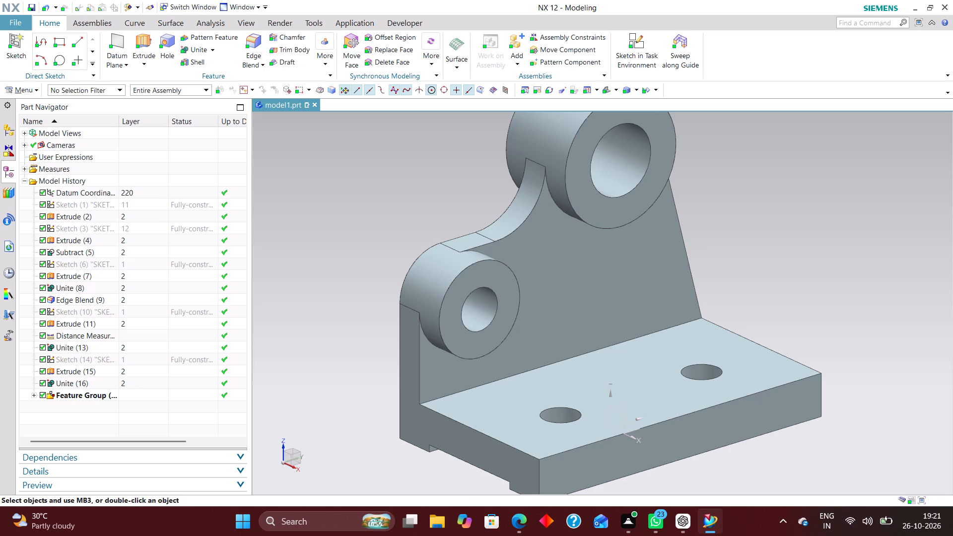
Move Sketch (6), the profile of the upright plate, to layer 13.
click(137, 250)
click(133, 263)
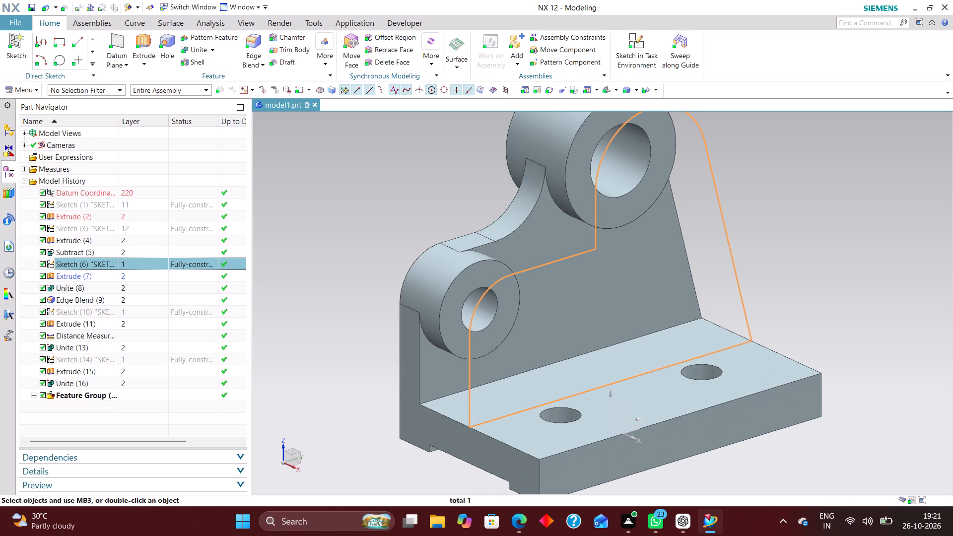
key(ctrl+j)
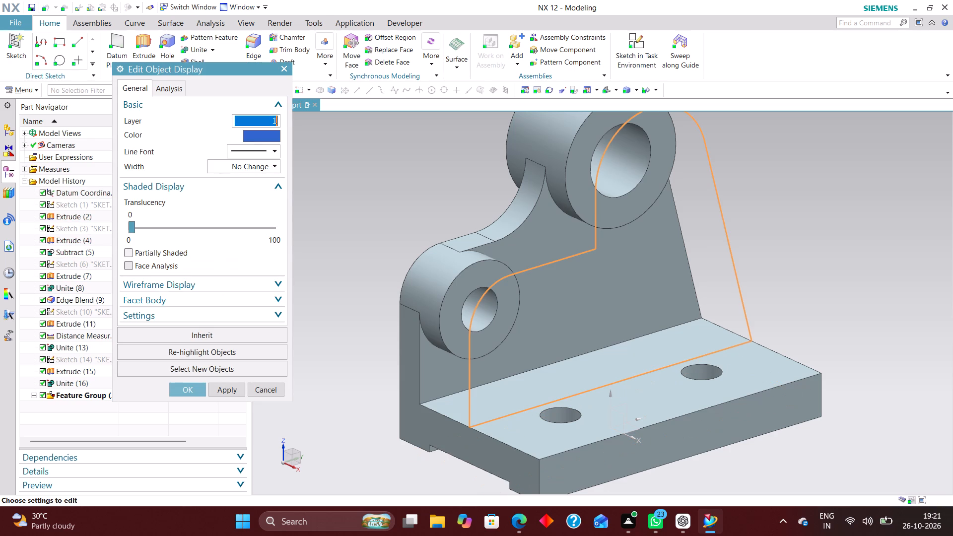
text(13)
key(Return)
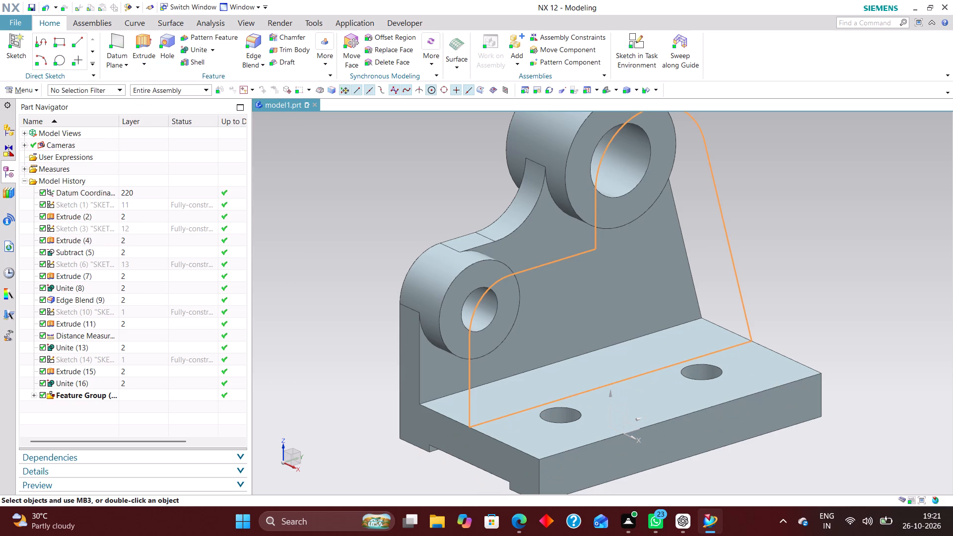
Move Sketch (10), the large boss circle, to layer 14.
click(135, 310)
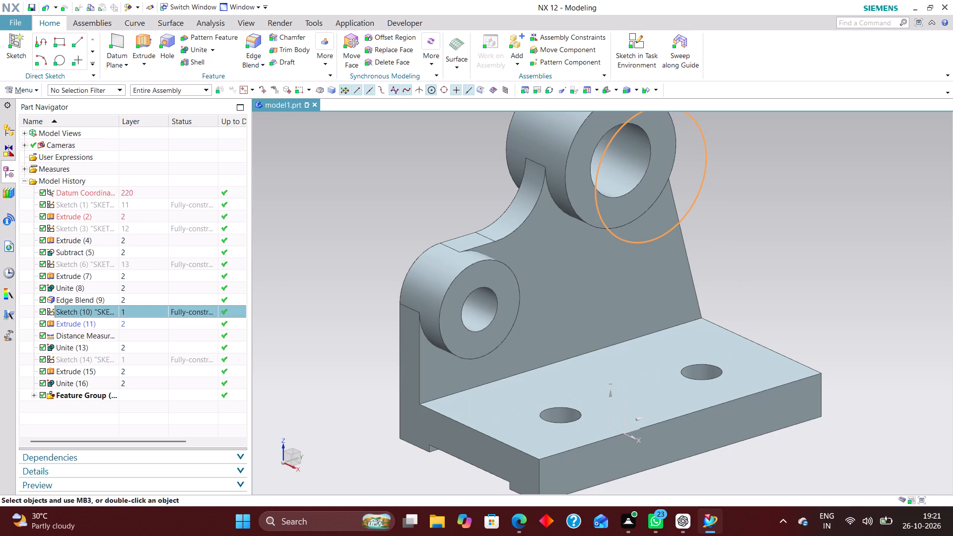
key(ctrl+j)
text(14)
key(Return)
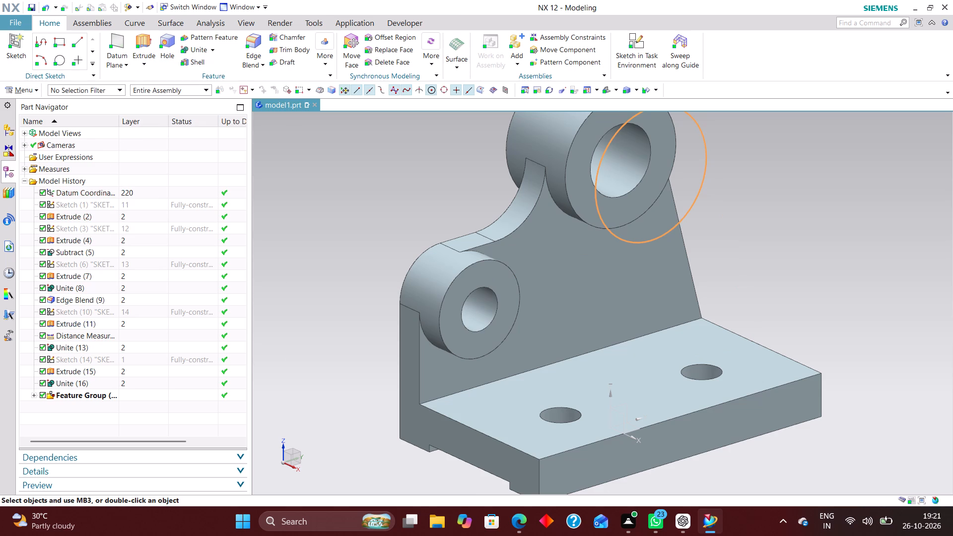
Move Sketch (14), the small boss circle, to layer 15.
click(140, 358)
key(ctrl+j)
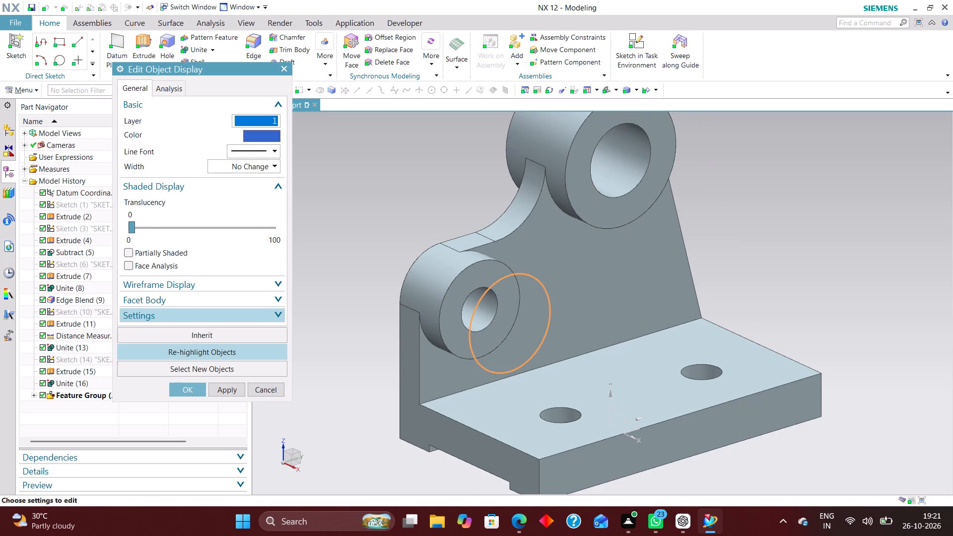
text(15)
key(Return)
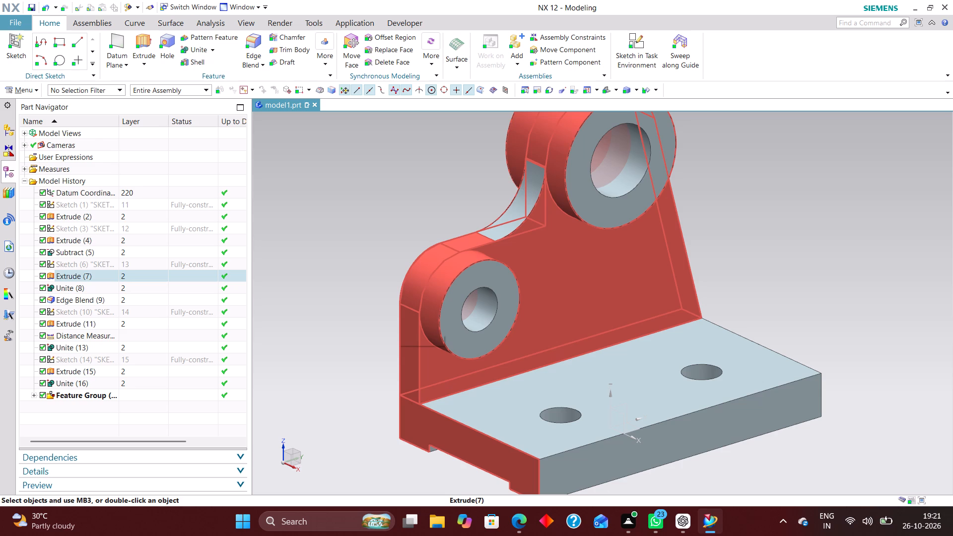
click(307, 249)
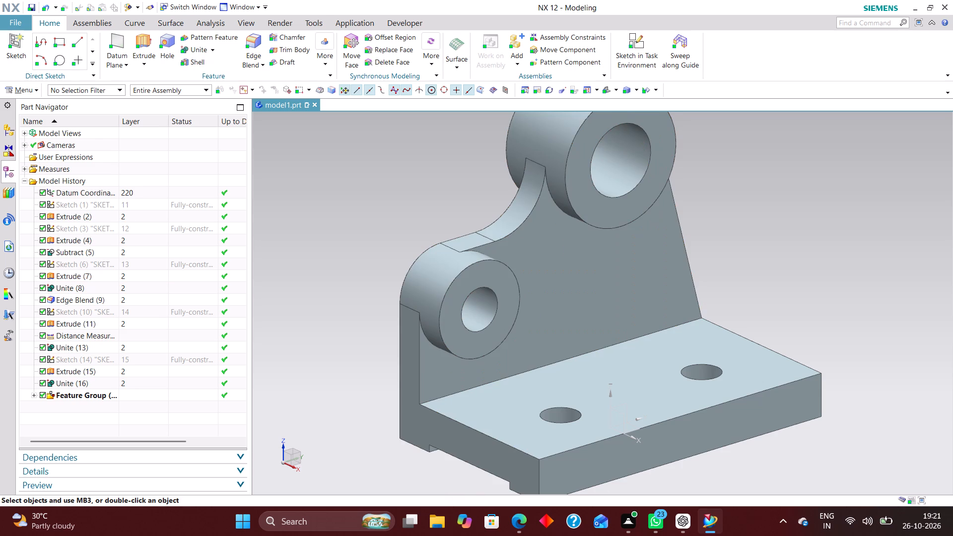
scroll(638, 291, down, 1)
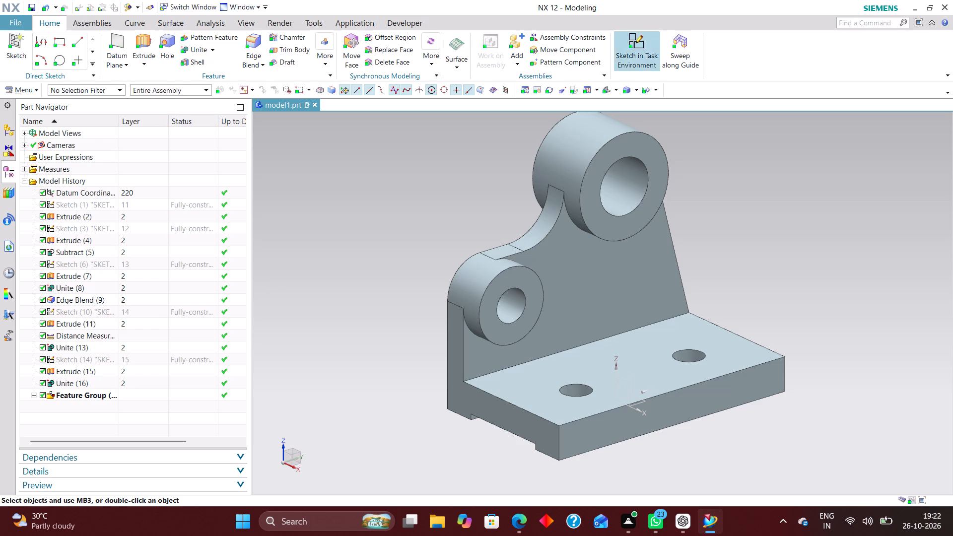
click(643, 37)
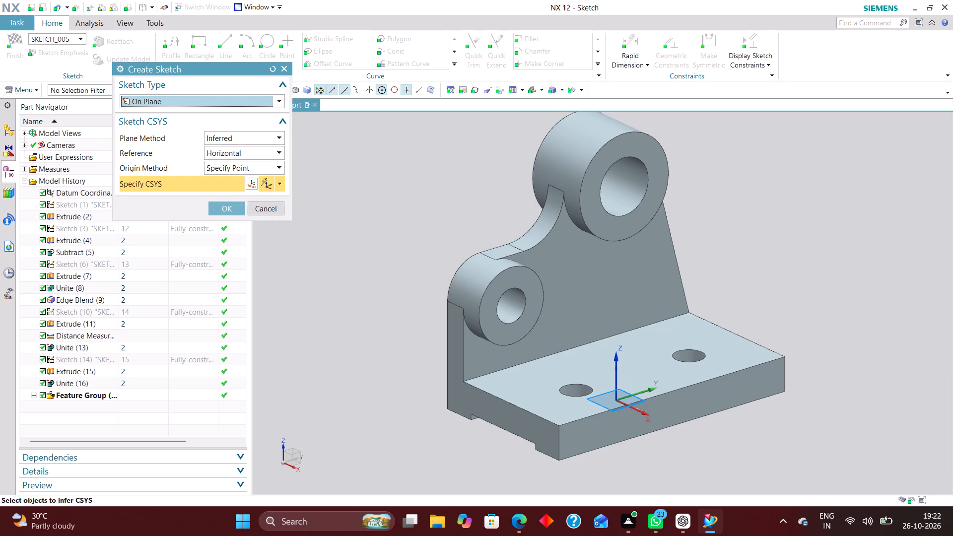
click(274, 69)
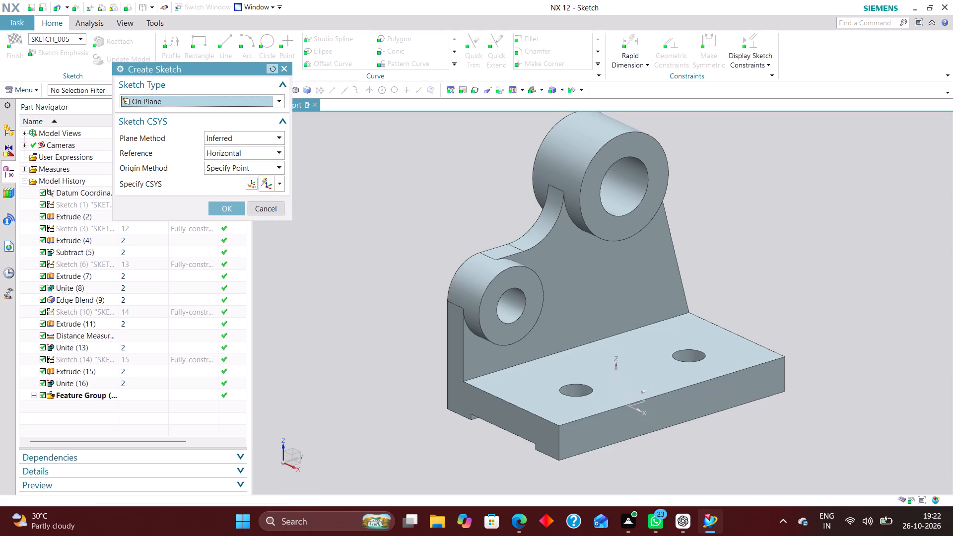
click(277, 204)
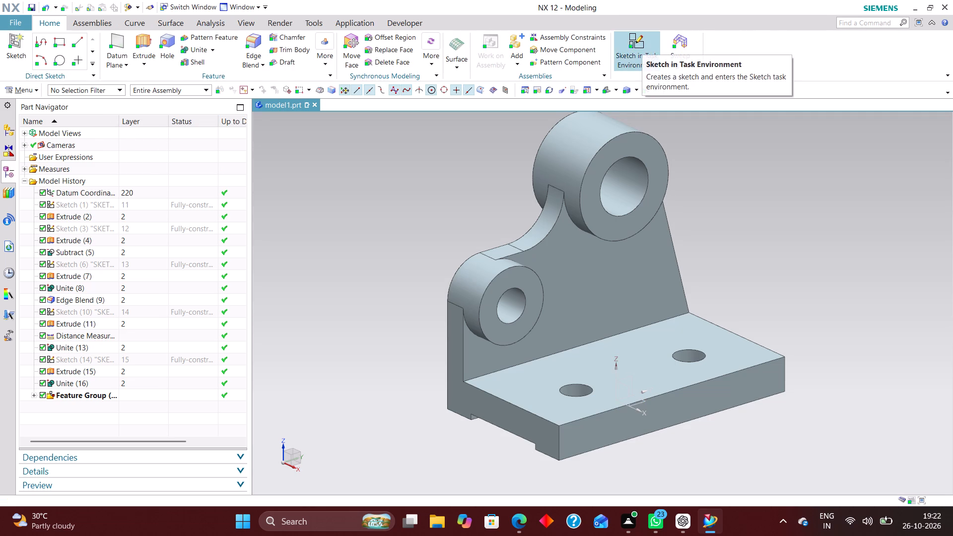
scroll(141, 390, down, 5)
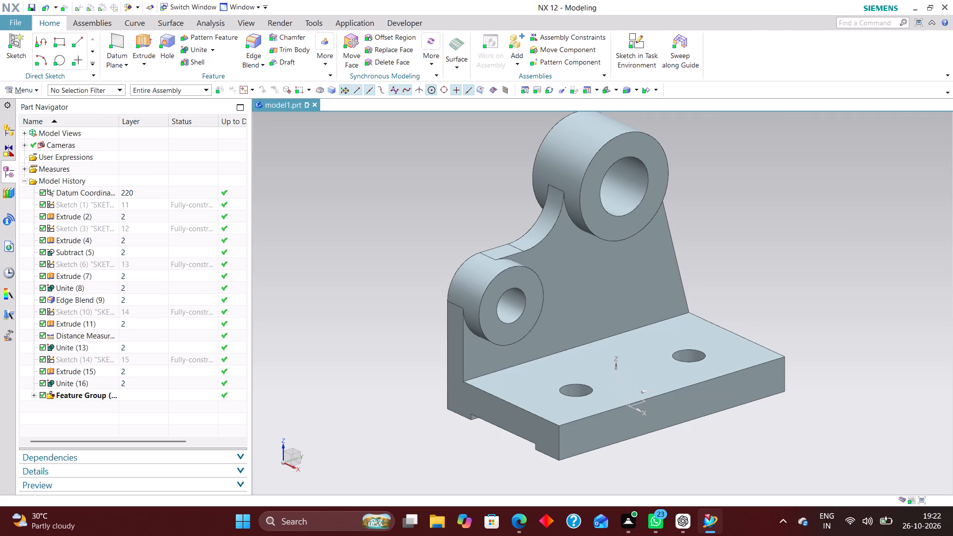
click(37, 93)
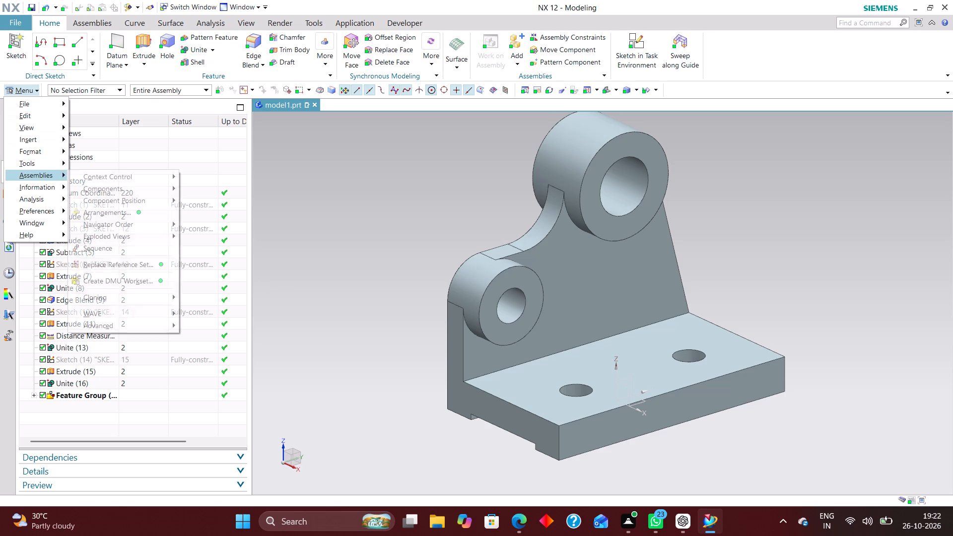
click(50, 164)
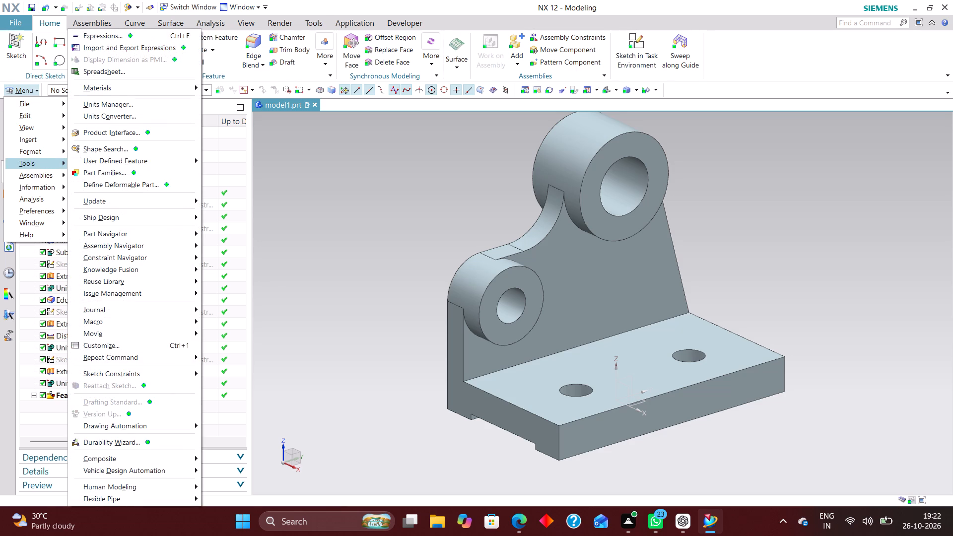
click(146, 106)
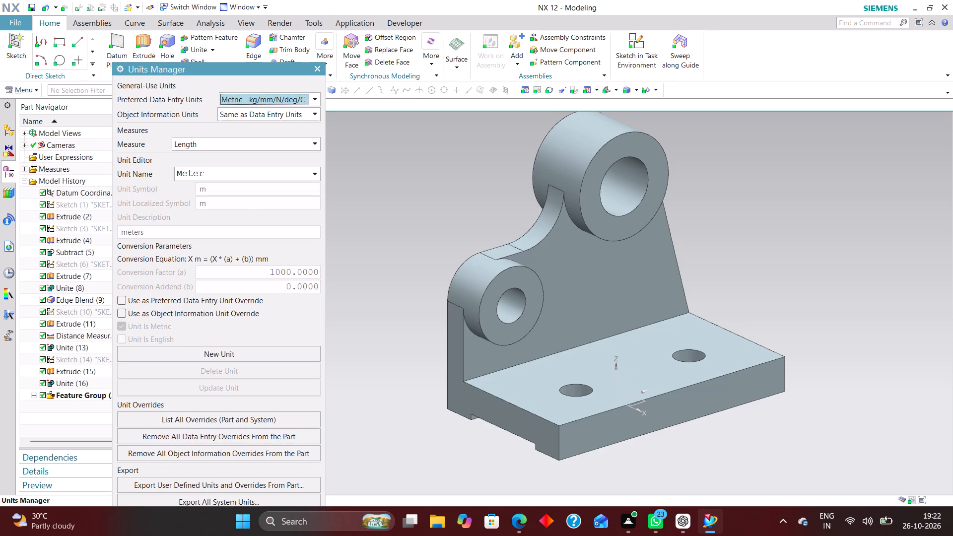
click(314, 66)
Assign the library material Steel to the bracket's solid body.
click(27, 100)
click(28, 90)
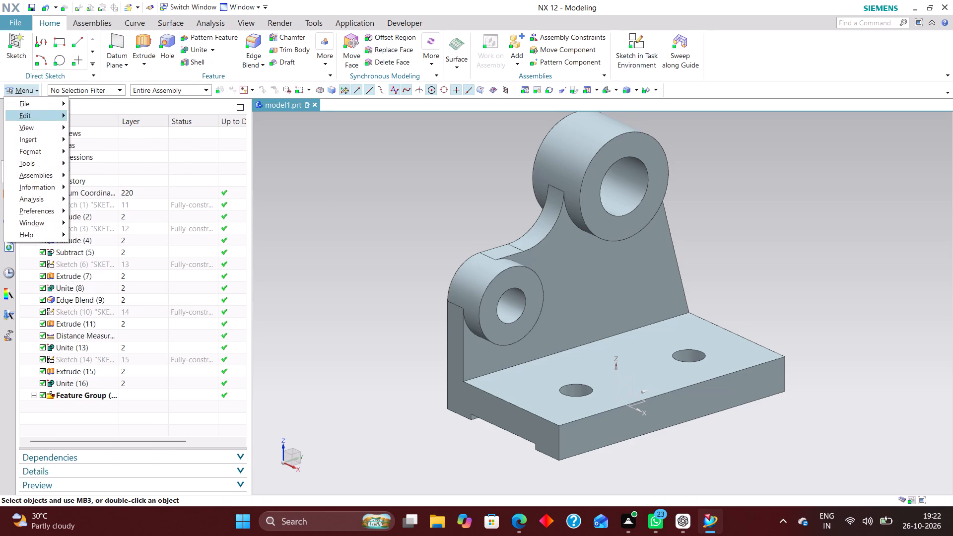
click(48, 164)
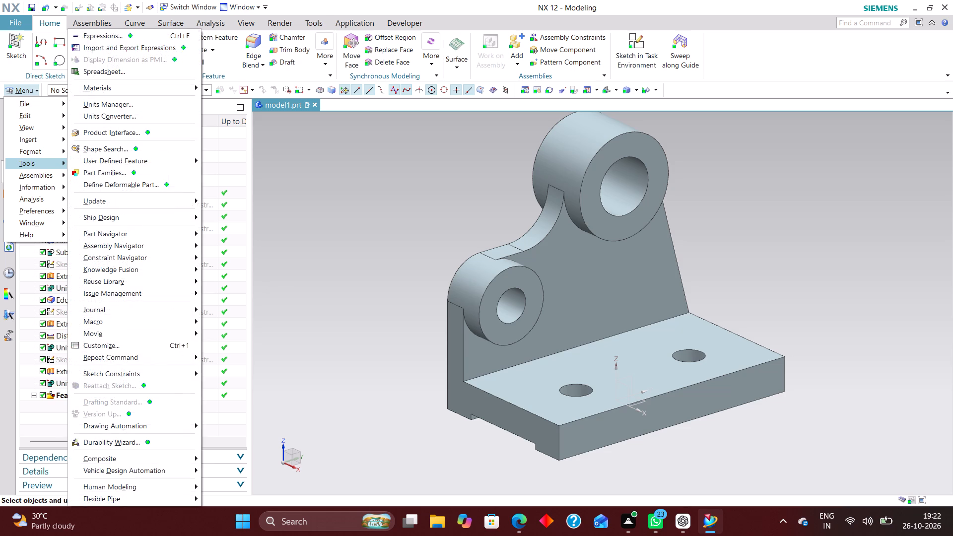
click(137, 87)
click(295, 91)
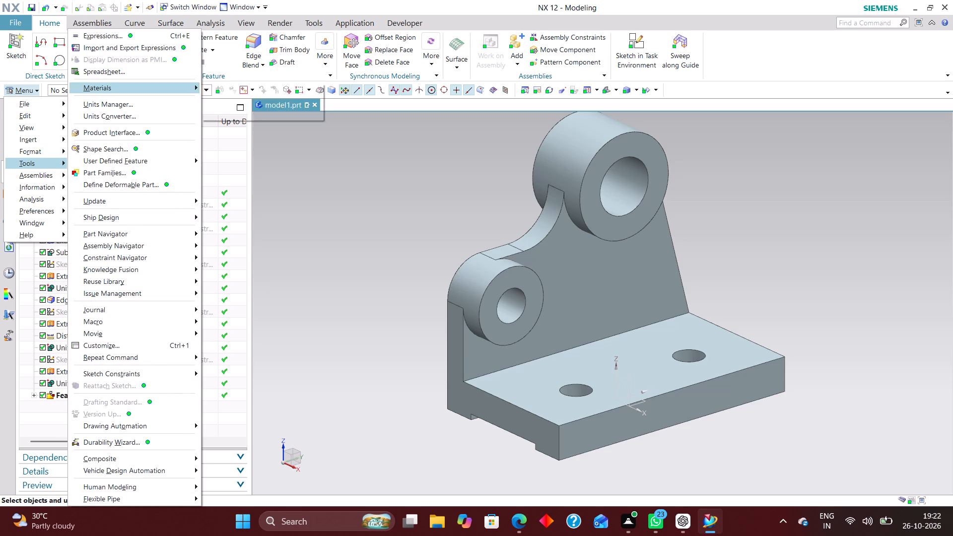
scroll(195, 240, down, 20)
scroll(195, 240, down, 1)
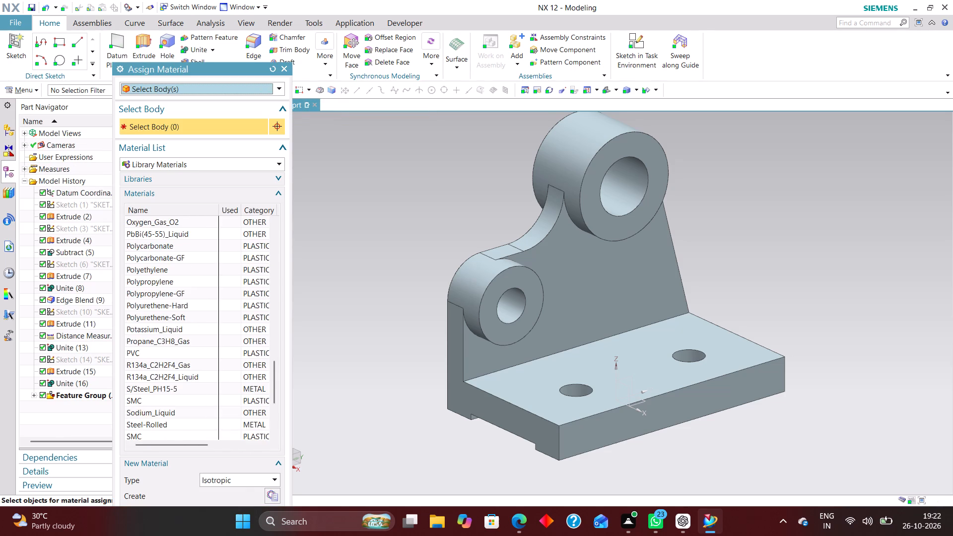
scroll(191, 298, down, 6)
click(139, 308)
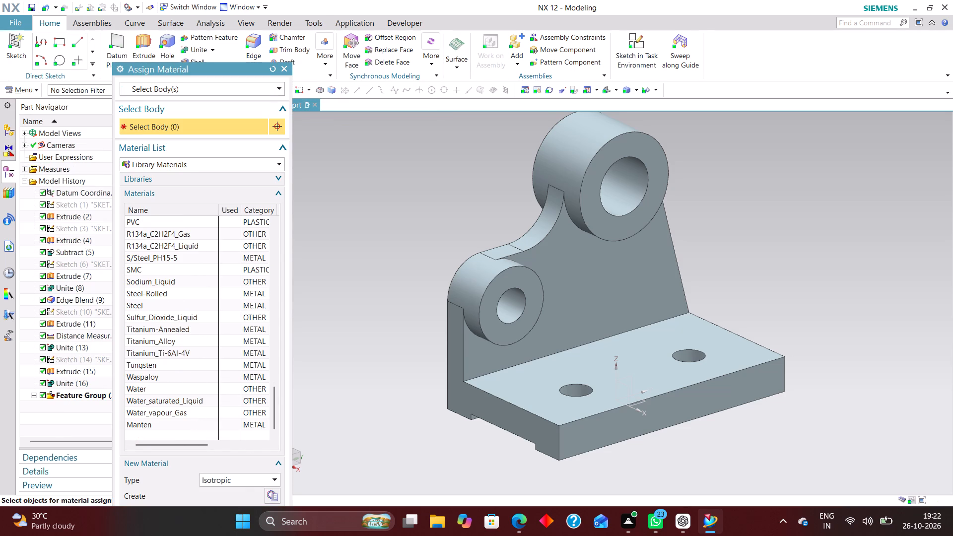
click(509, 260)
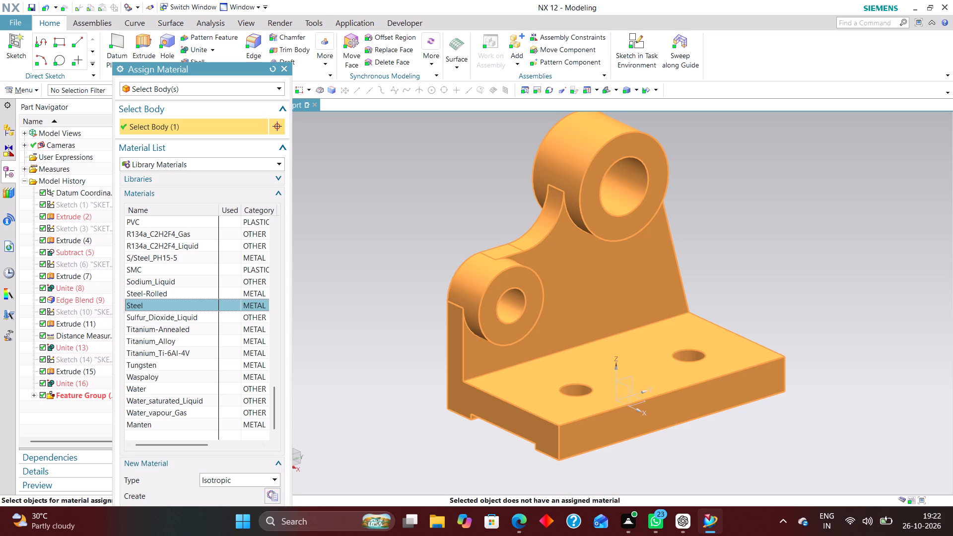
drag(211, 69, 212, 26)
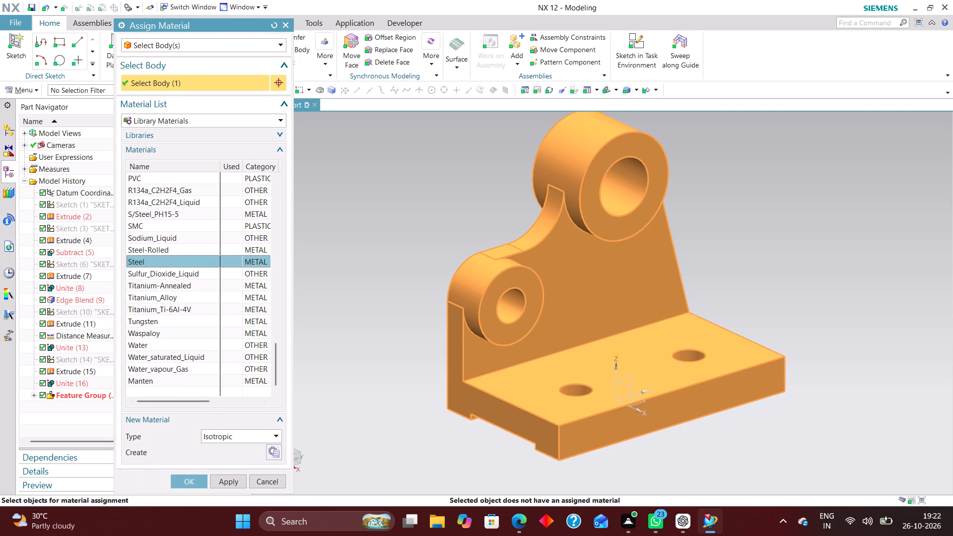
click(197, 480)
Enable weight data updating on save in the displayed part's properties and update the weight data immediately.
click(27, 89)
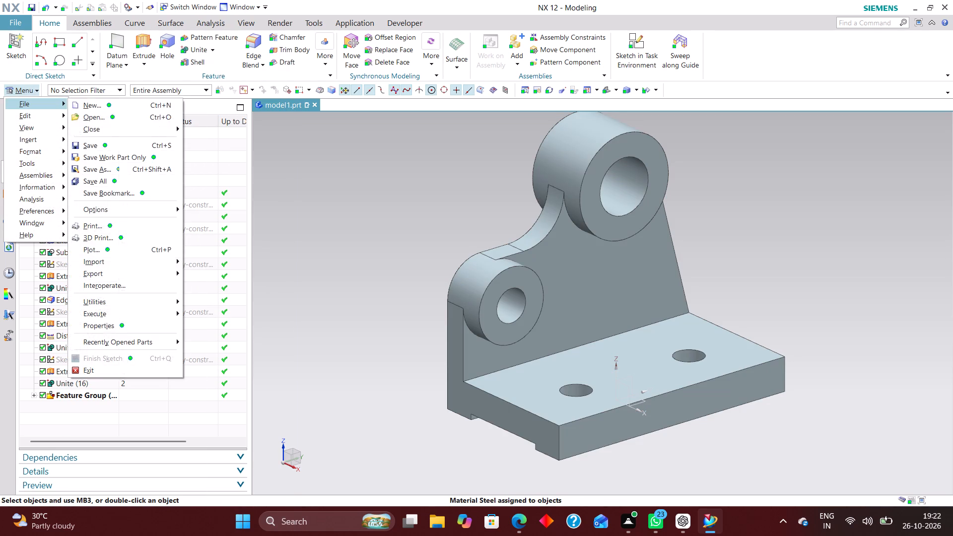
click(133, 328)
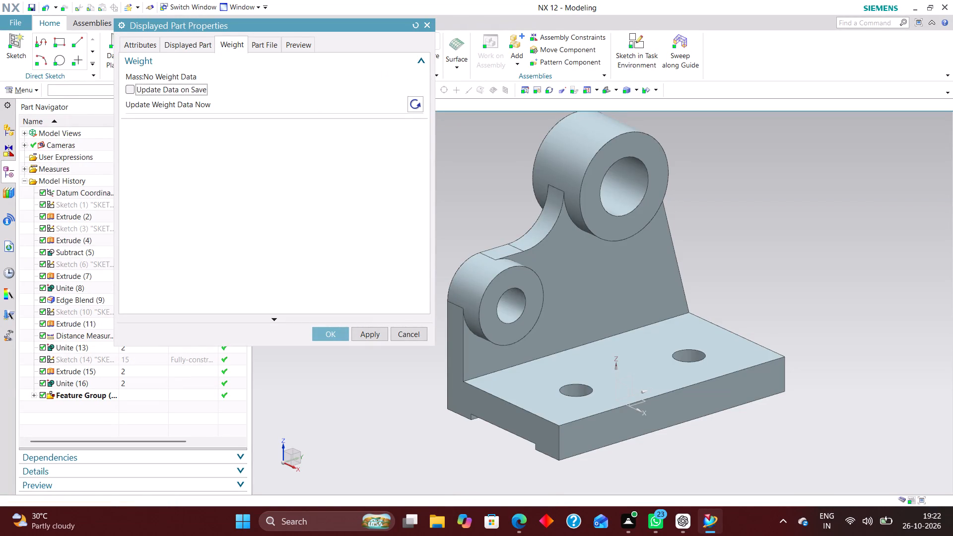
click(129, 90)
click(422, 102)
click(320, 335)
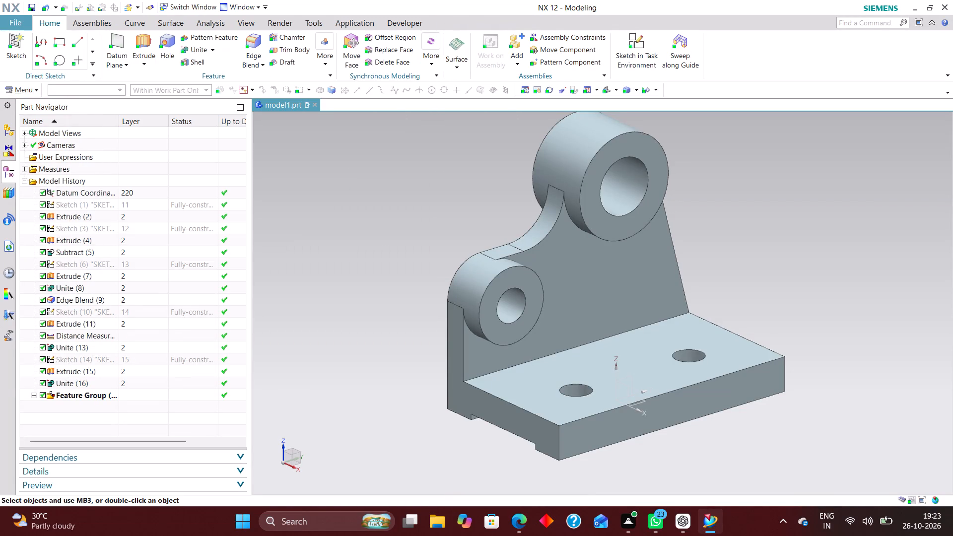
Create a new object group containing the bracket body, keeping the default name and settings.
click(23, 89)
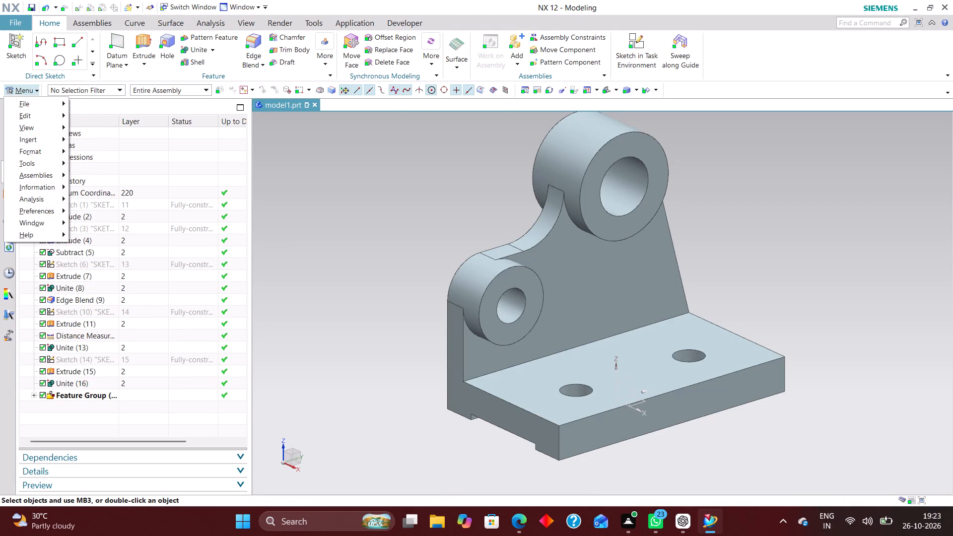
click(45, 157)
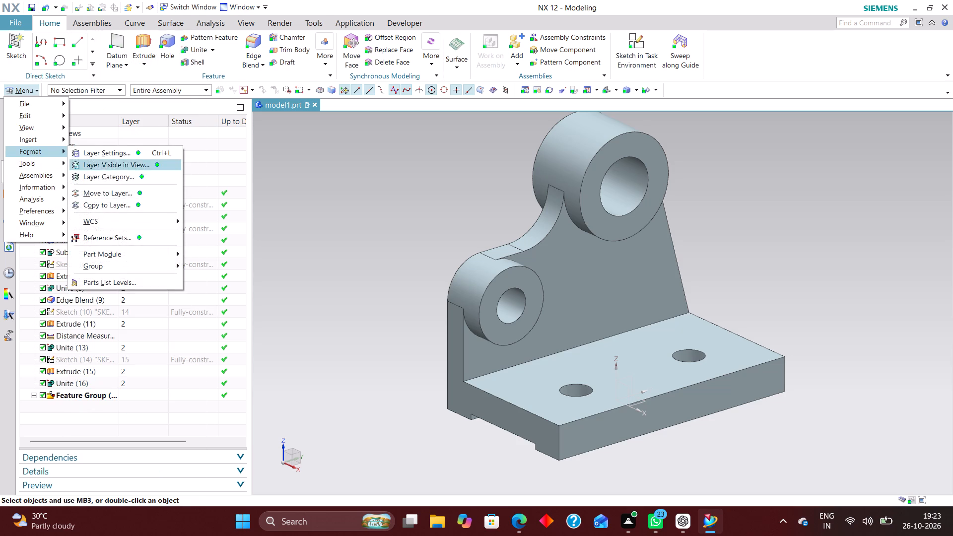
click(111, 267)
click(217, 268)
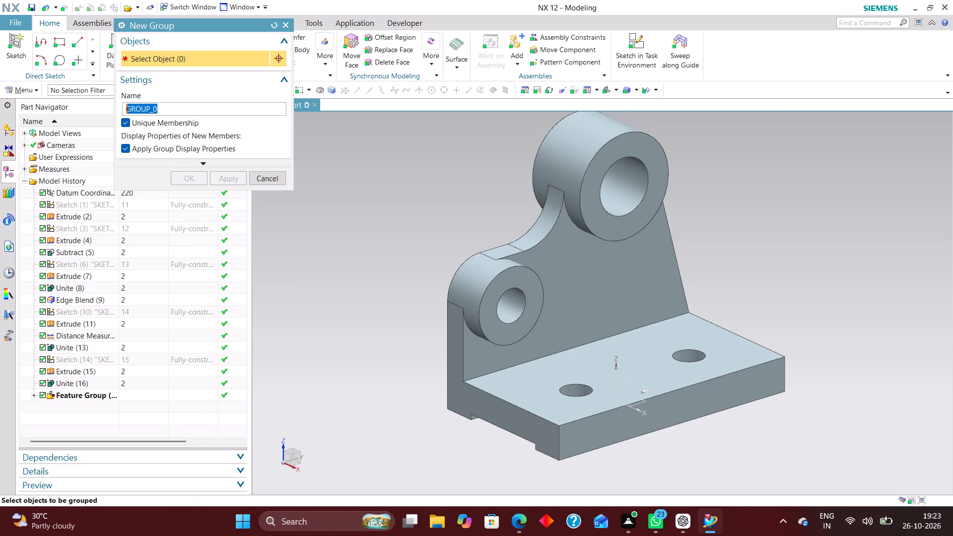
click(487, 277)
click(189, 183)
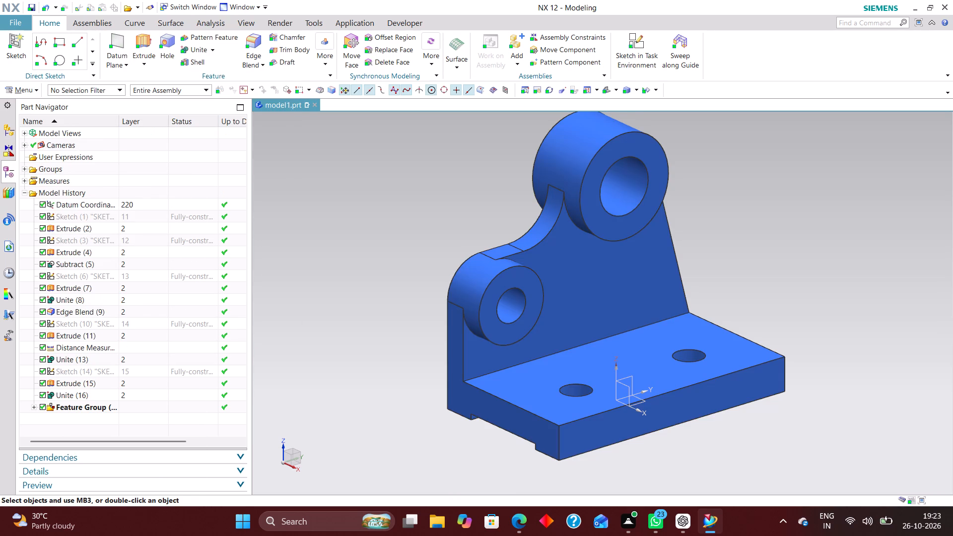
Edit Sketch (6) with rollback, set the large arc centre's height above the base to 118 mm, and finish the sketch.
click(35, 87)
click(149, 274)
right_click(149, 274)
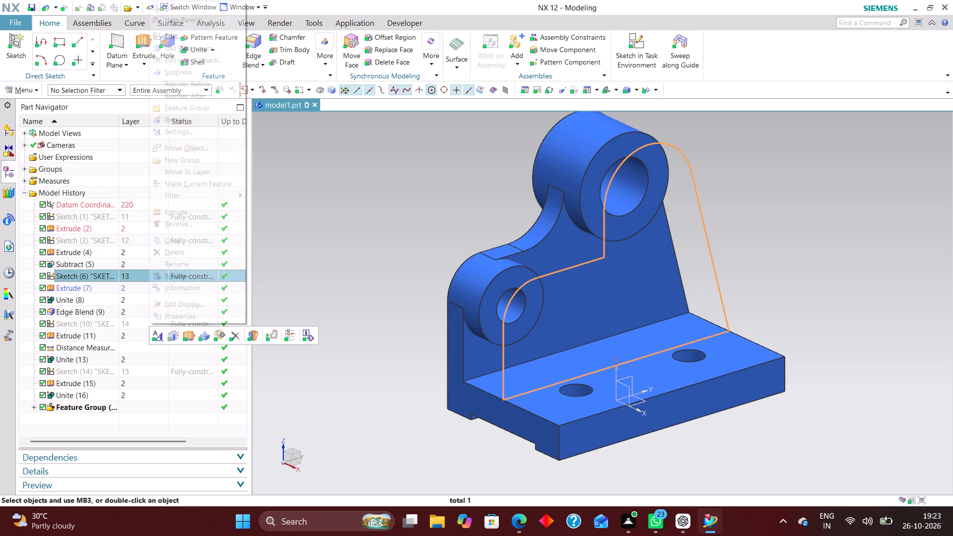
click(220, 57)
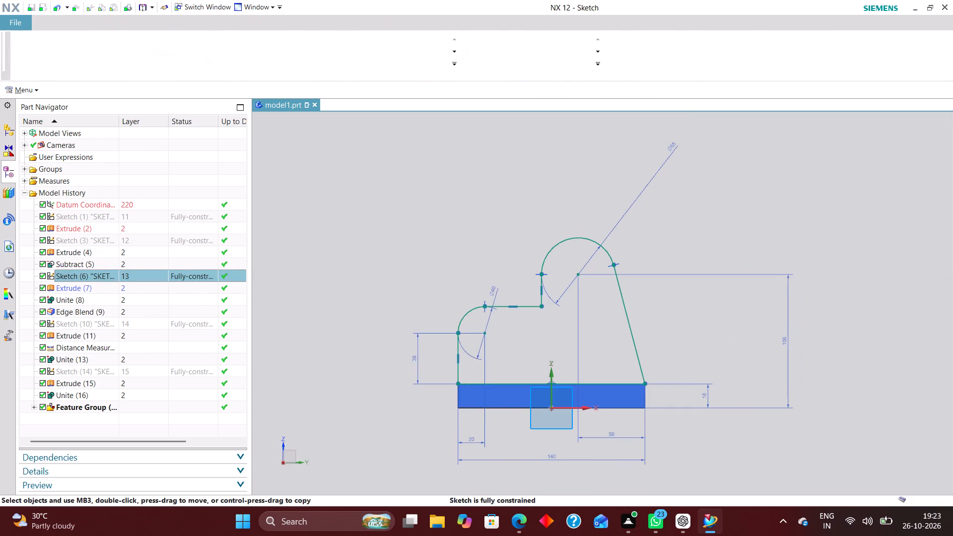
scroll(558, 392, up, 1)
double_click(845, 332)
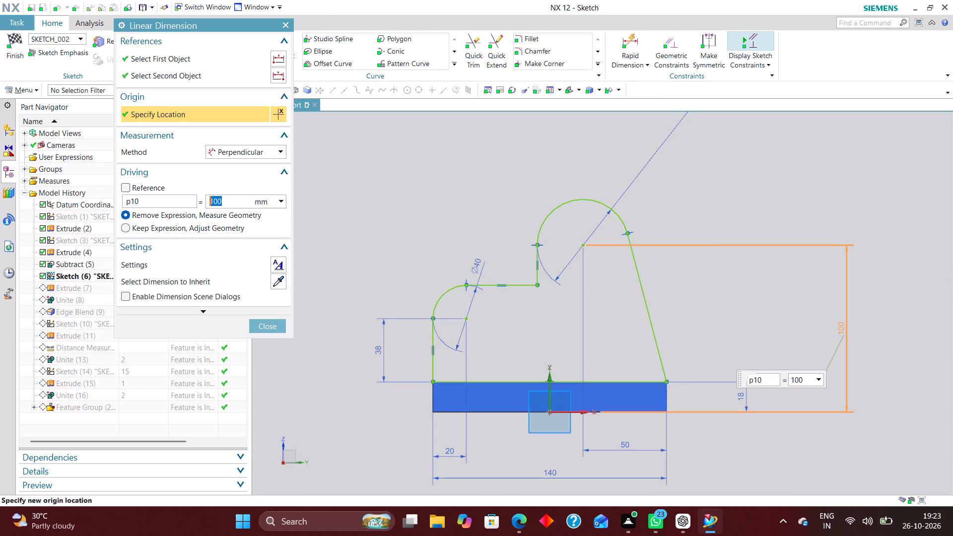
text(118)
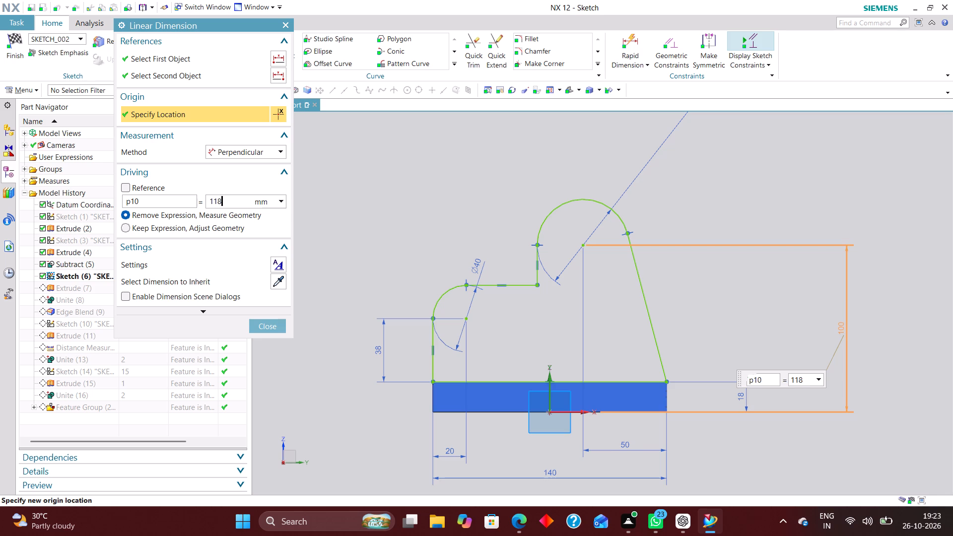
key(Return)
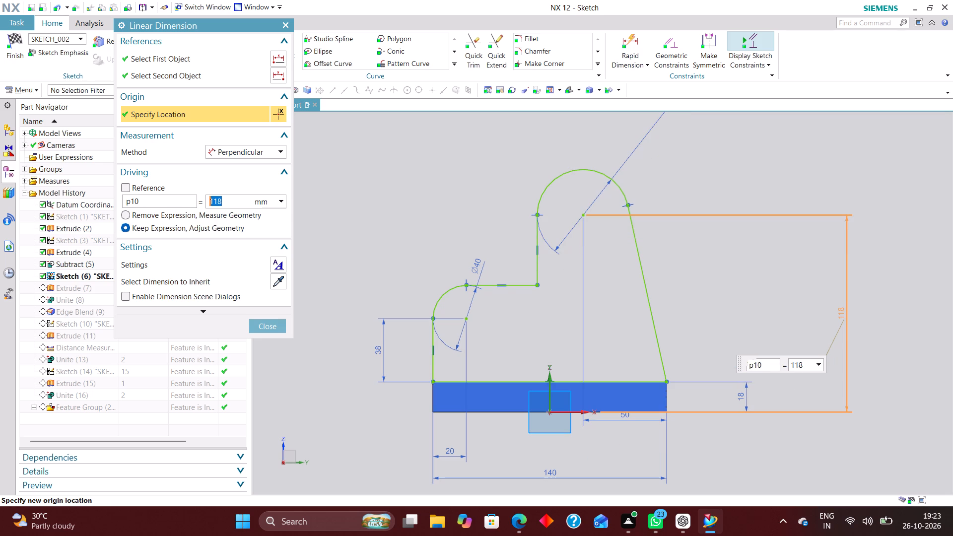
click(277, 328)
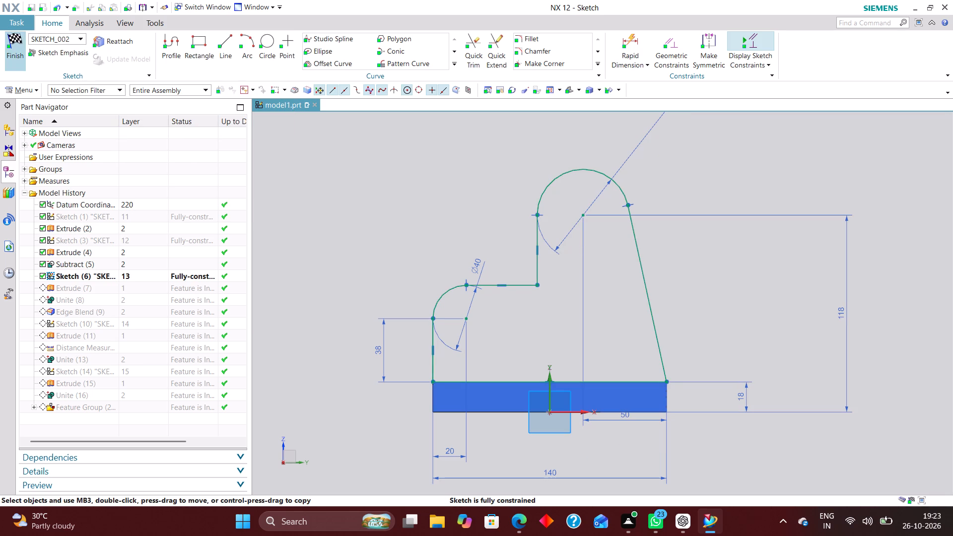
click(18, 41)
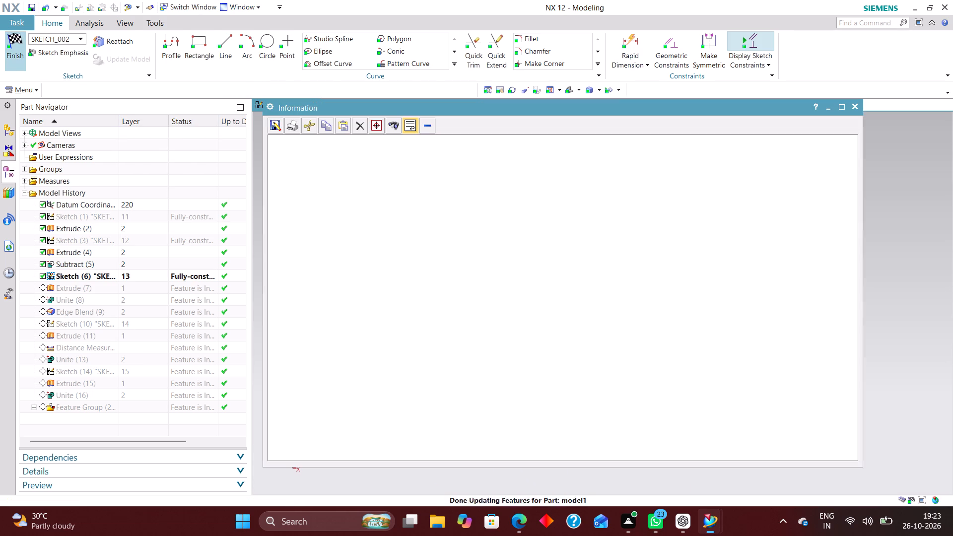
click(858, 107)
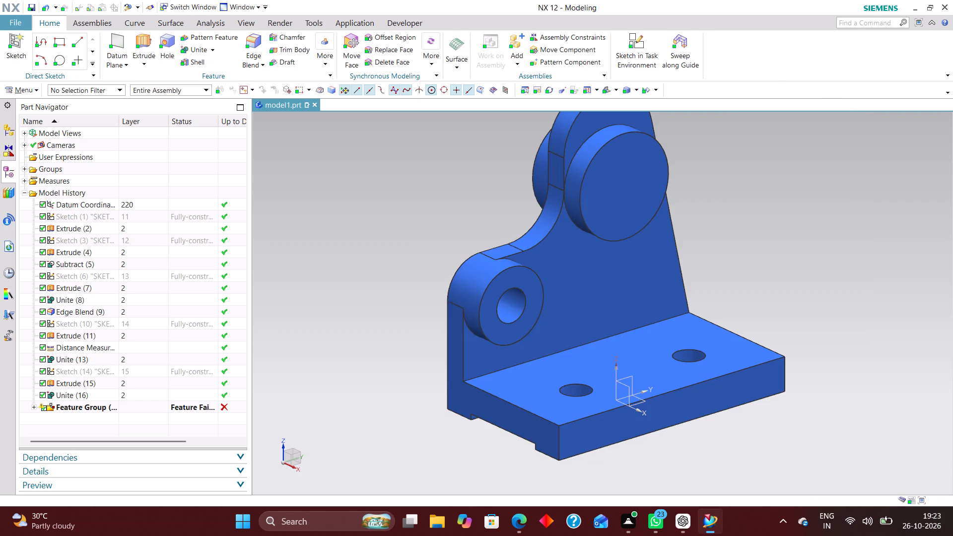
Edit Sketch (10) with rollback, set the large boss circle's centre height to 118 mm, and finish the sketch.
scroll(641, 324, down, 2)
scroll(666, 223, up, 3)
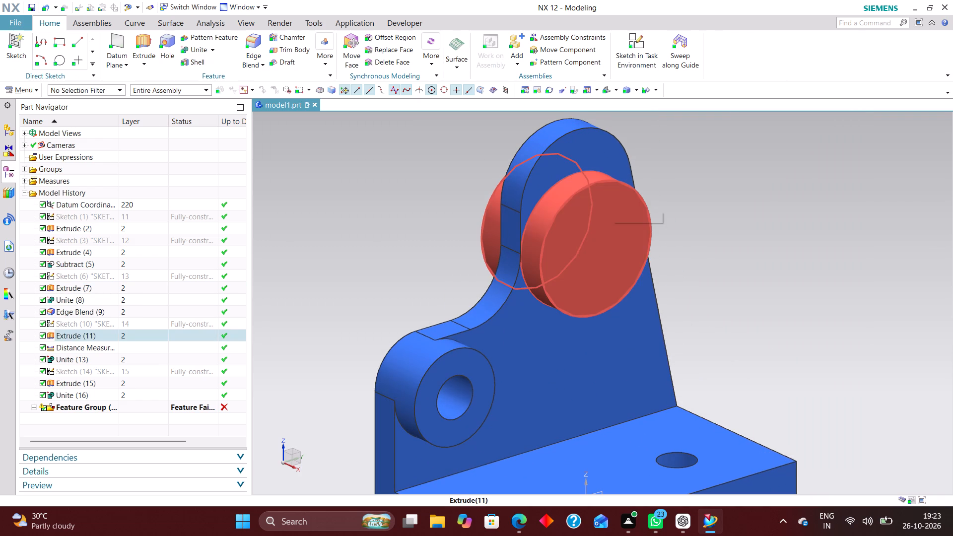
click(85, 323)
right_click(86, 322)
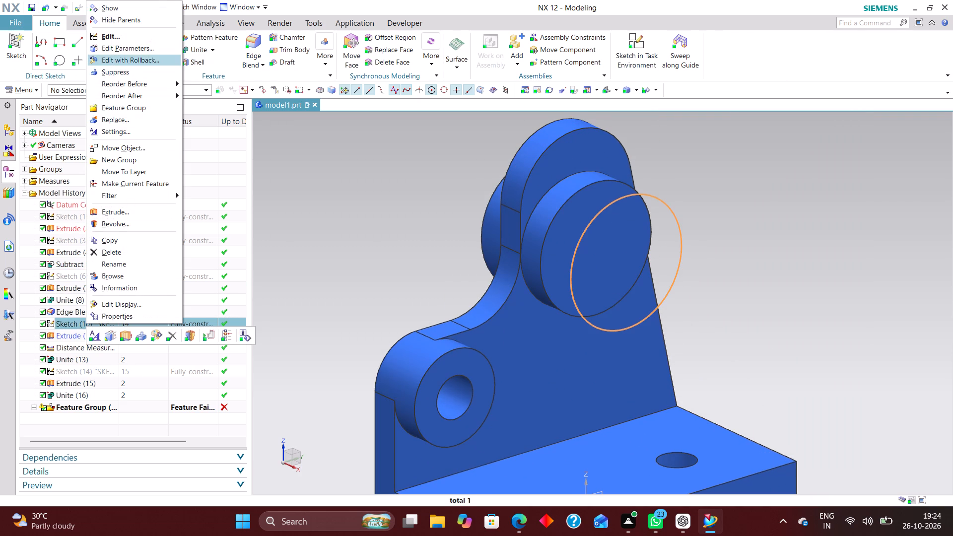
click(153, 64)
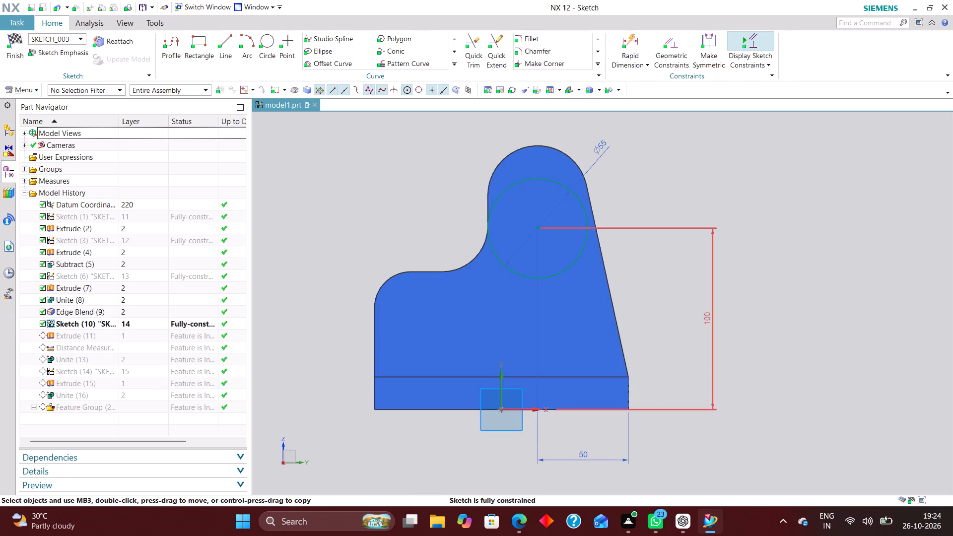
double_click(709, 320)
text(118)
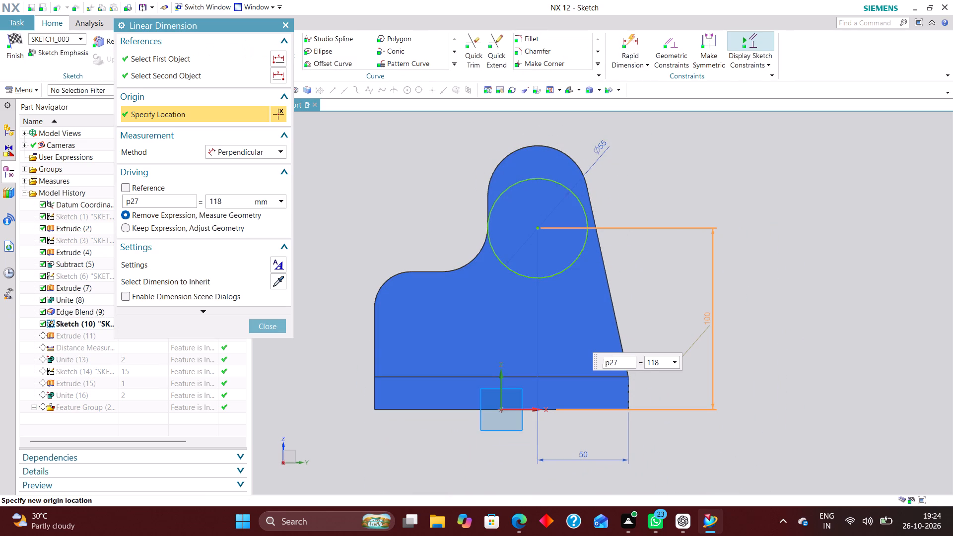
key(Return)
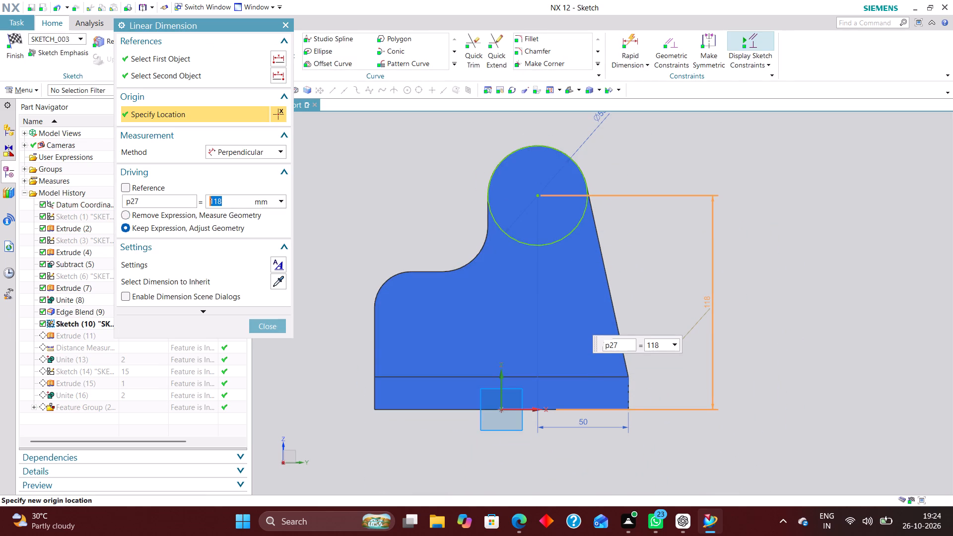
click(283, 332)
click(10, 45)
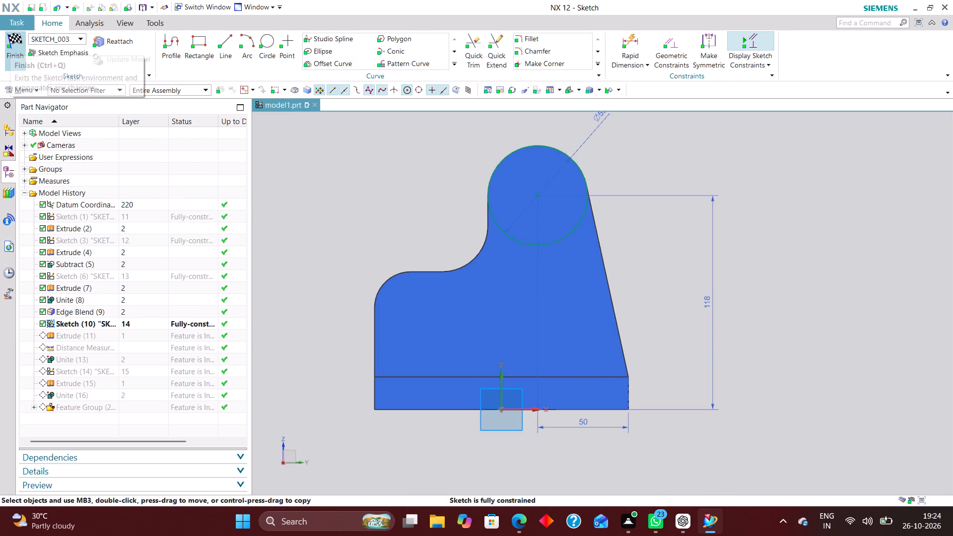
scroll(743, 220, down, 2)
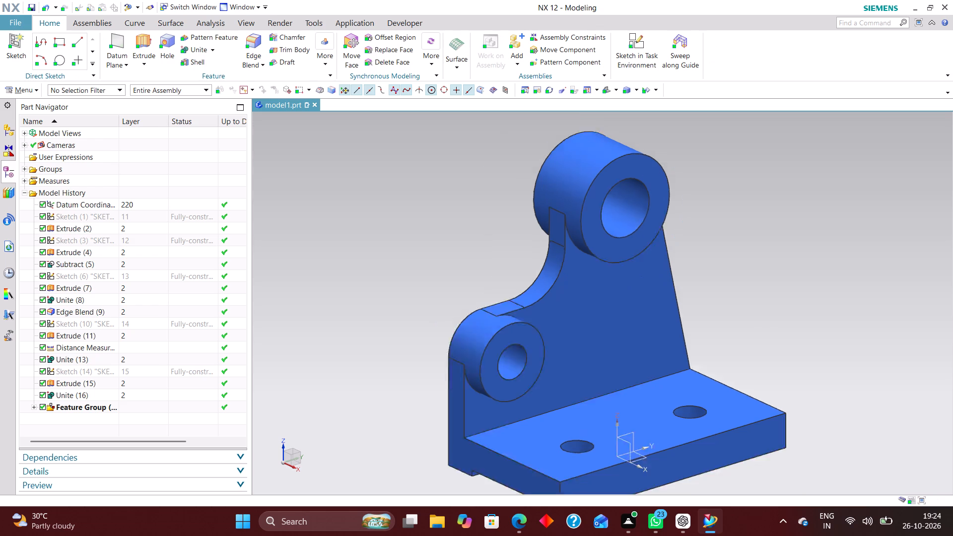
Start Part Cleanup on the work part and enable all the serious delete actions, from unused expressions through part family data.
scroll(742, 220, down, 2)
scroll(823, 253, up, 2)
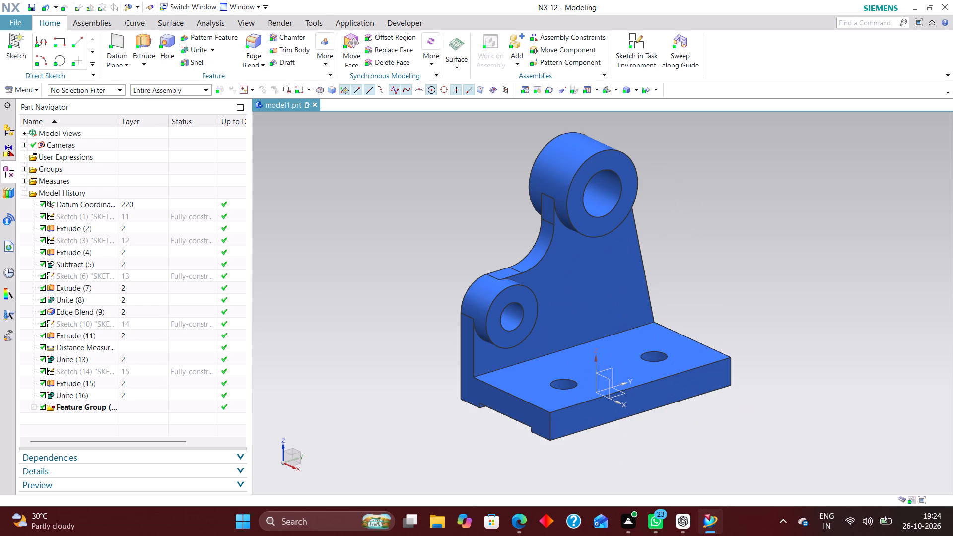
click(33, 84)
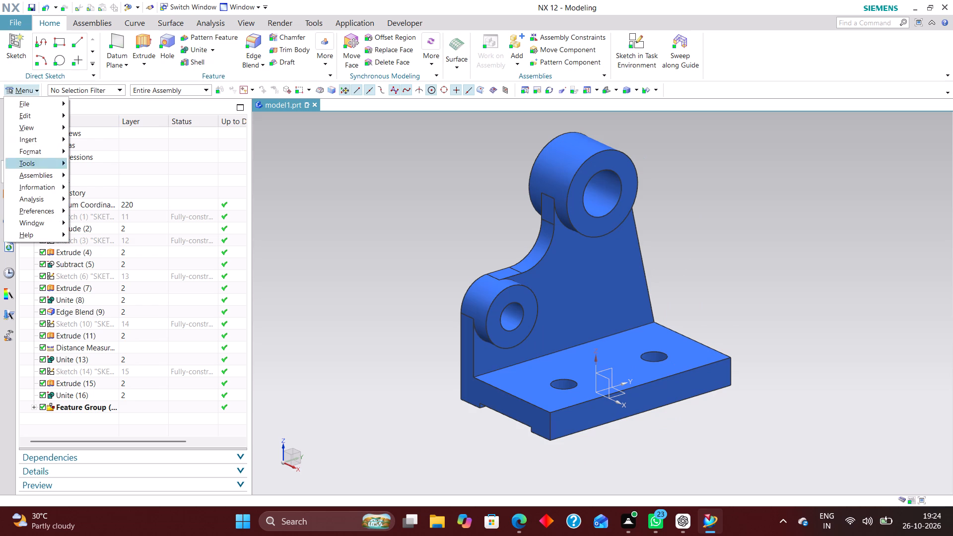
click(47, 104)
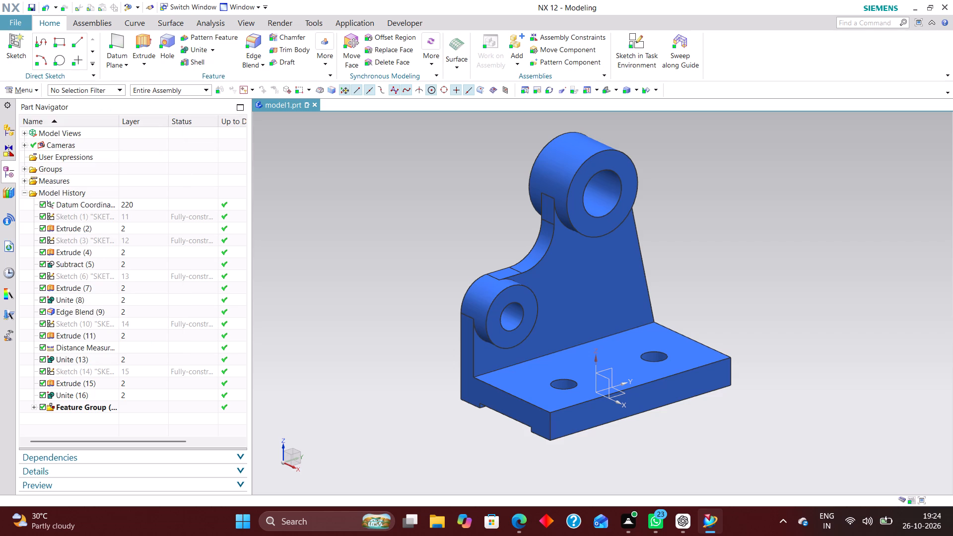
click(35, 104)
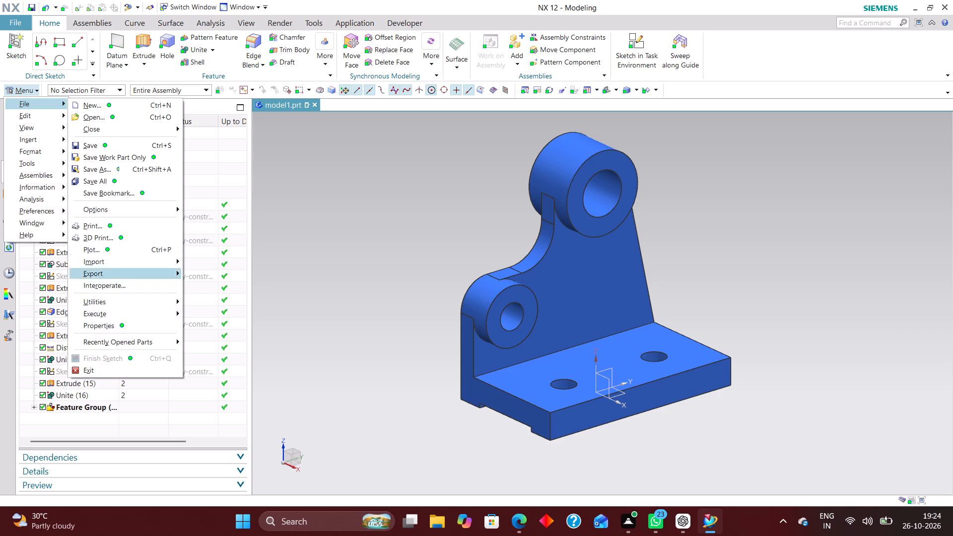
click(119, 299)
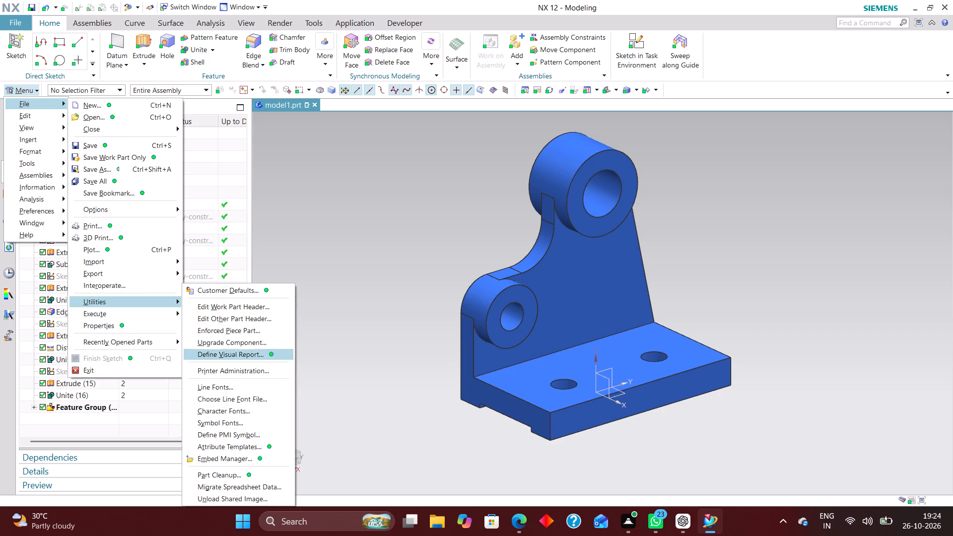
click(253, 476)
scroll(153, 311, down, 4)
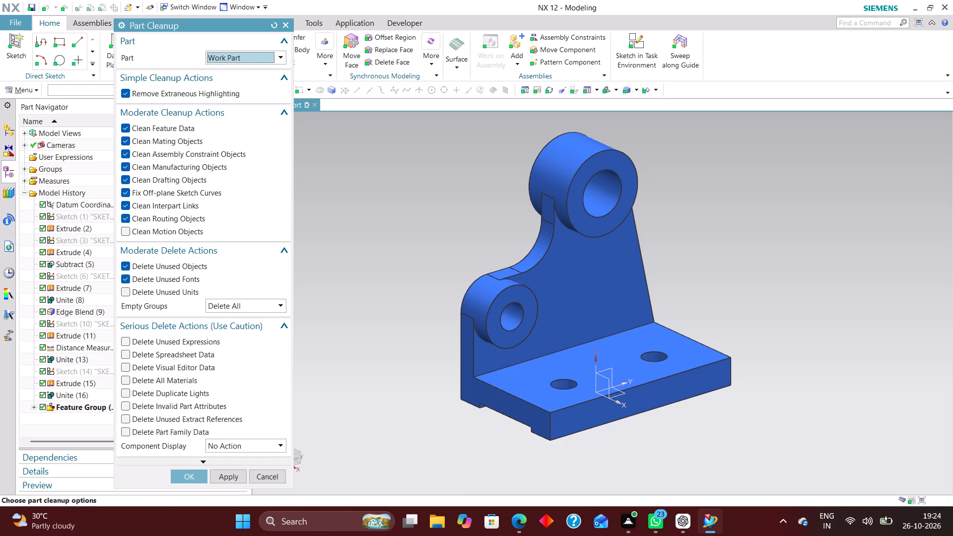
click(153, 340)
click(154, 353)
click(159, 363)
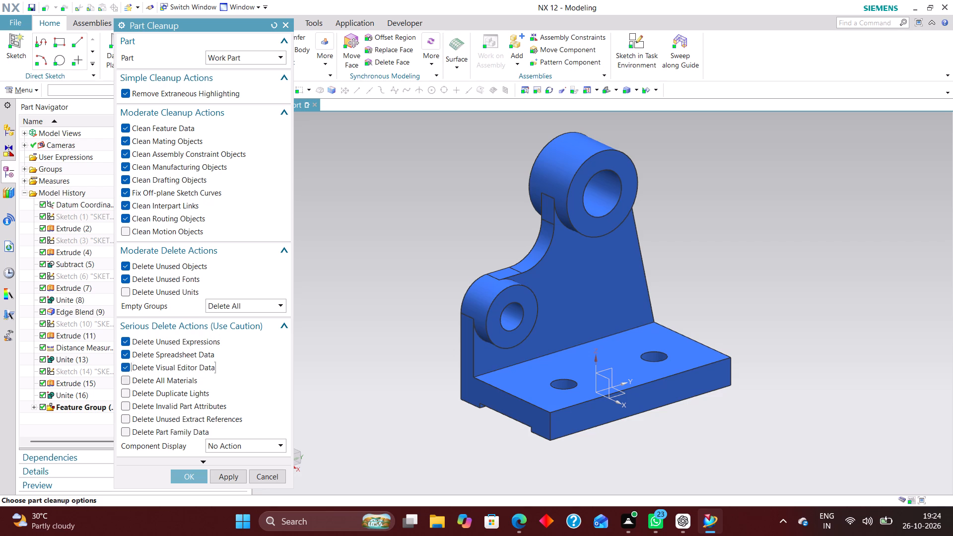
click(174, 381)
click(168, 394)
click(170, 406)
click(170, 416)
click(163, 435)
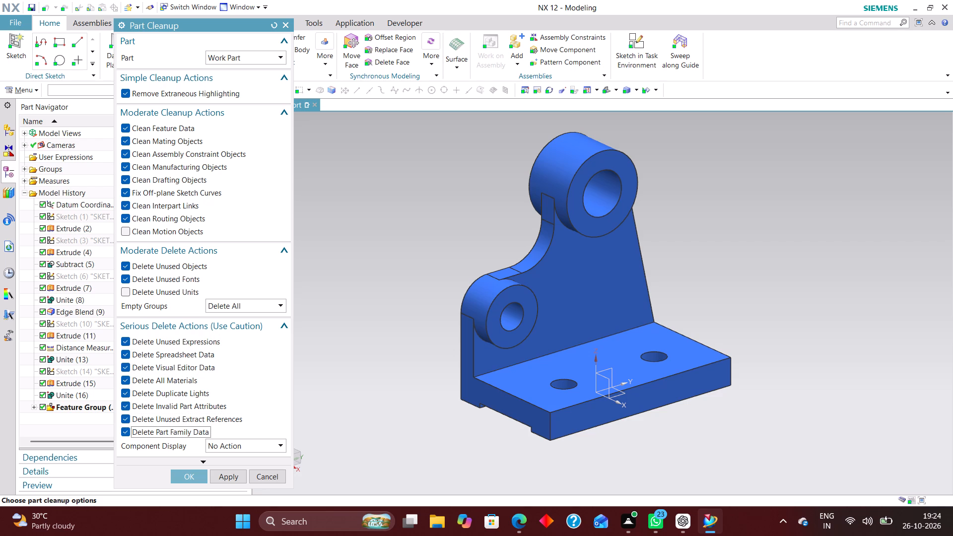
Set component display to Remove All Changes, include unused units, and run the cleanup, agreeing to delete spreadsheets and visual editor data.
click(250, 445)
click(249, 479)
click(161, 293)
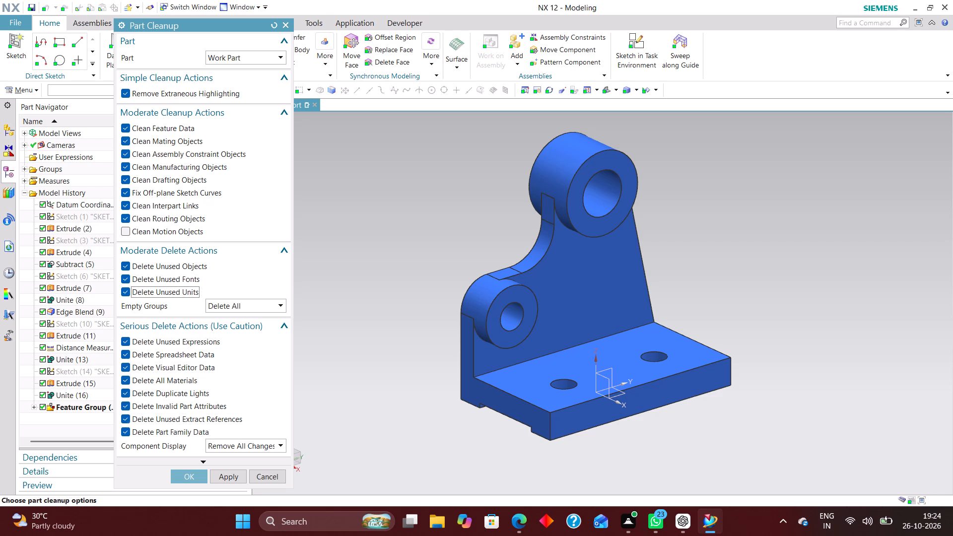
click(186, 472)
click(353, 283)
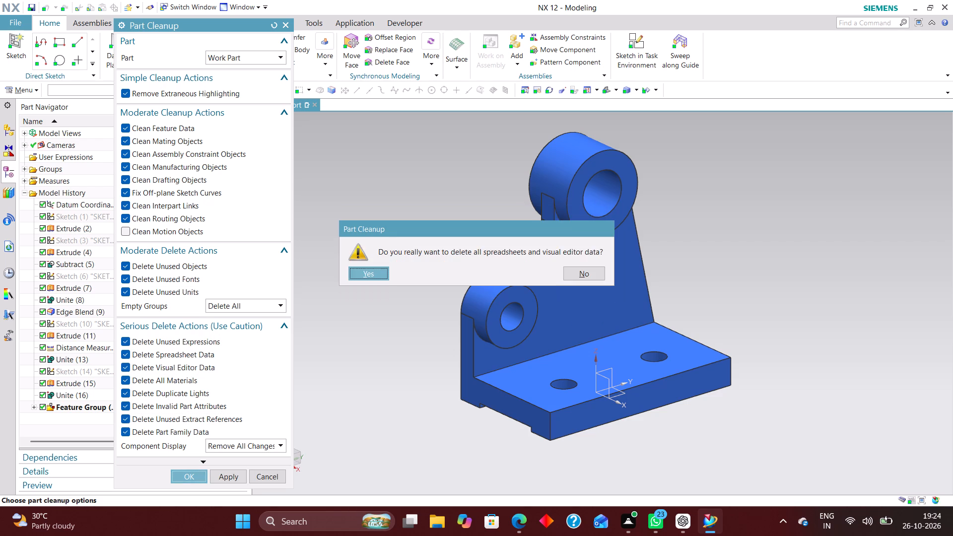
click(376, 277)
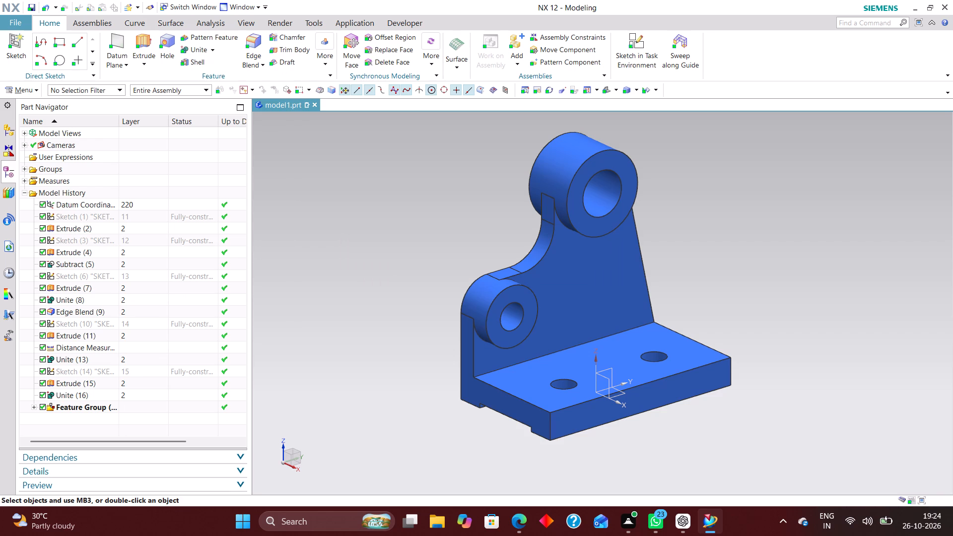
Add a new reference set containing the bracket's solid body, keeping the default name.
click(40, 87)
click(37, 90)
click(53, 151)
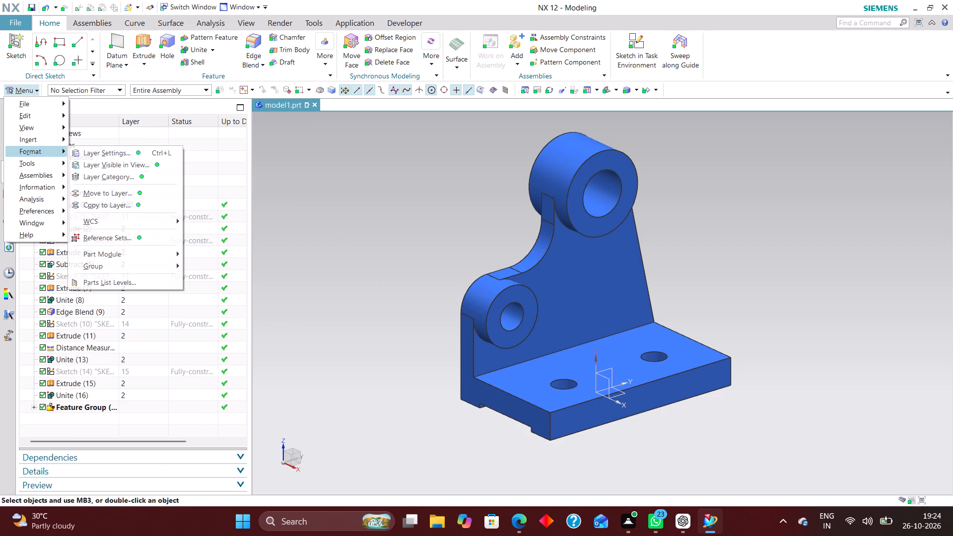
click(128, 239)
click(282, 88)
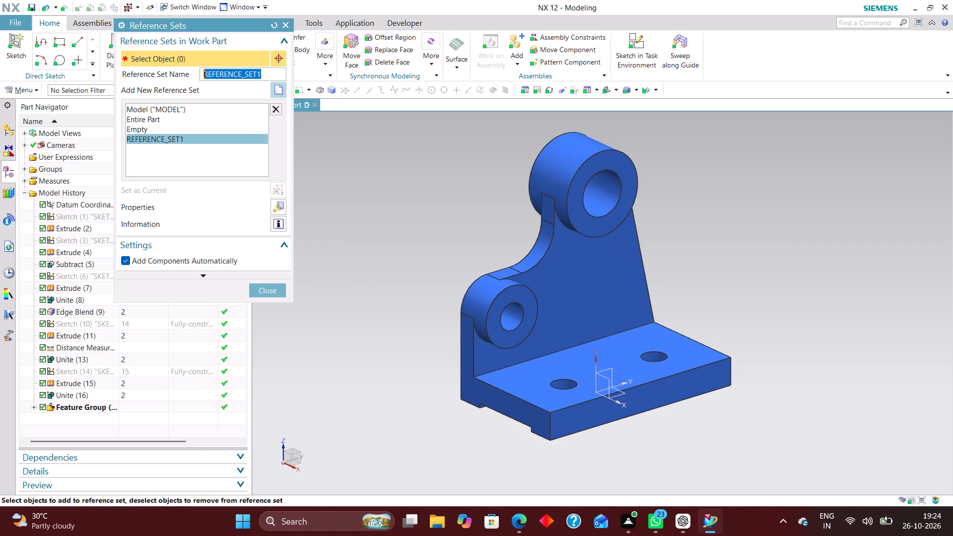
click(577, 262)
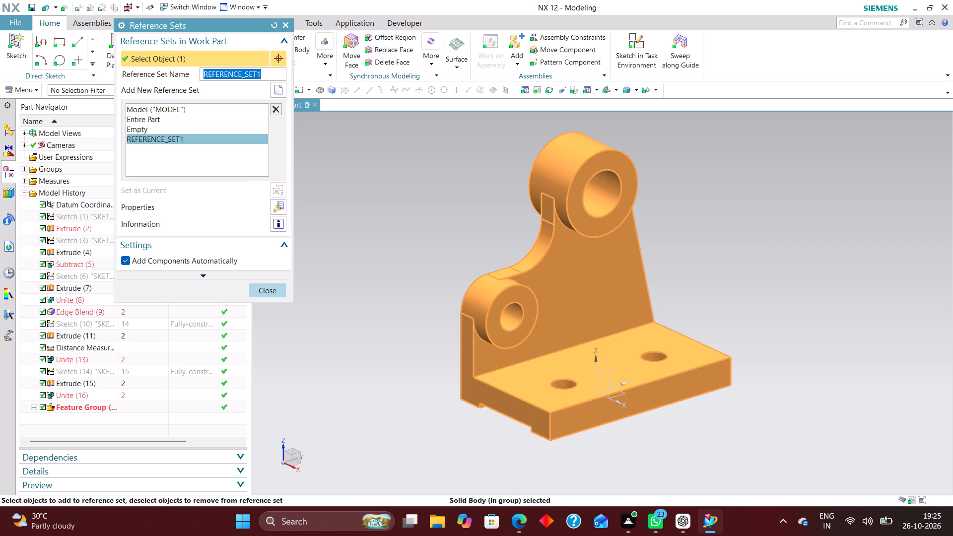
double_click(261, 285)
Add the bracket geometry as an interface object in the Product Interface, with object type Automatic.
click(19, 93)
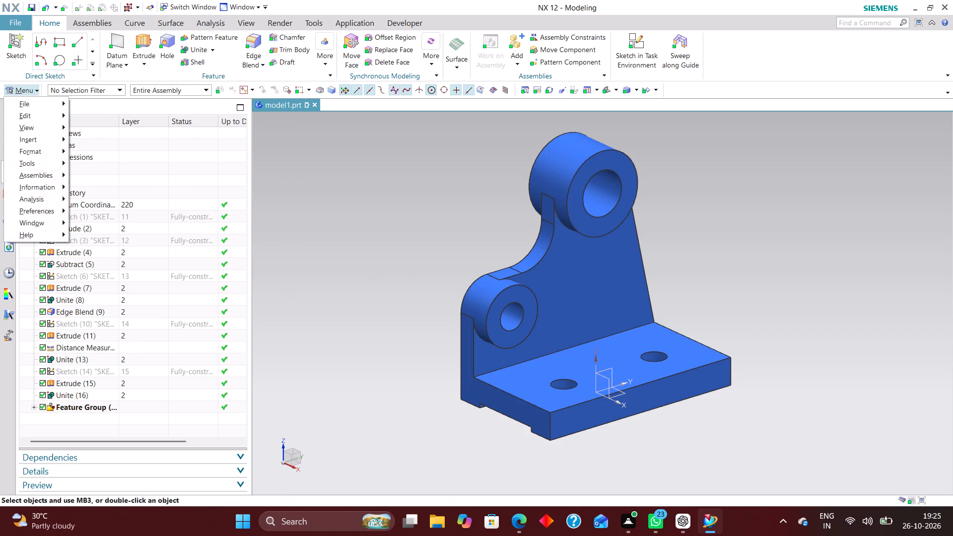
click(40, 161)
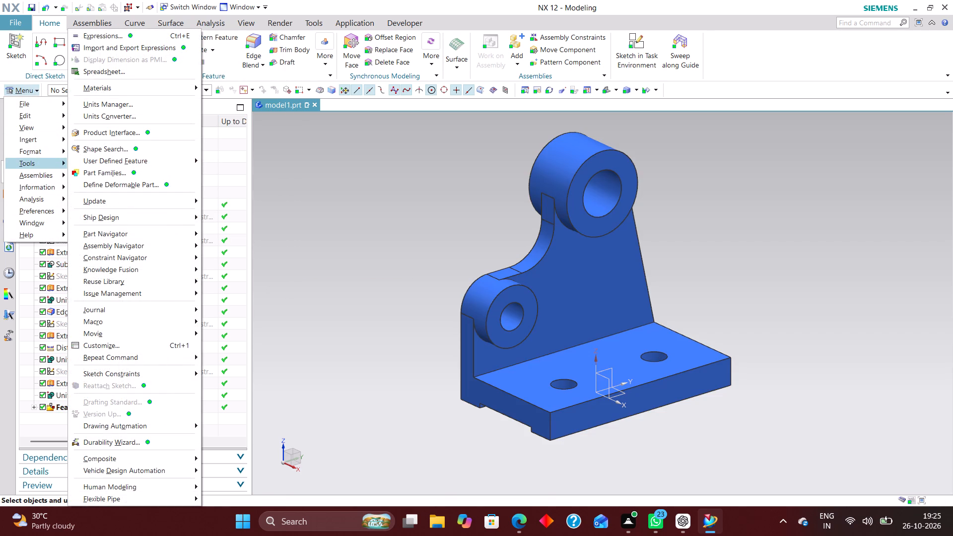
click(129, 134)
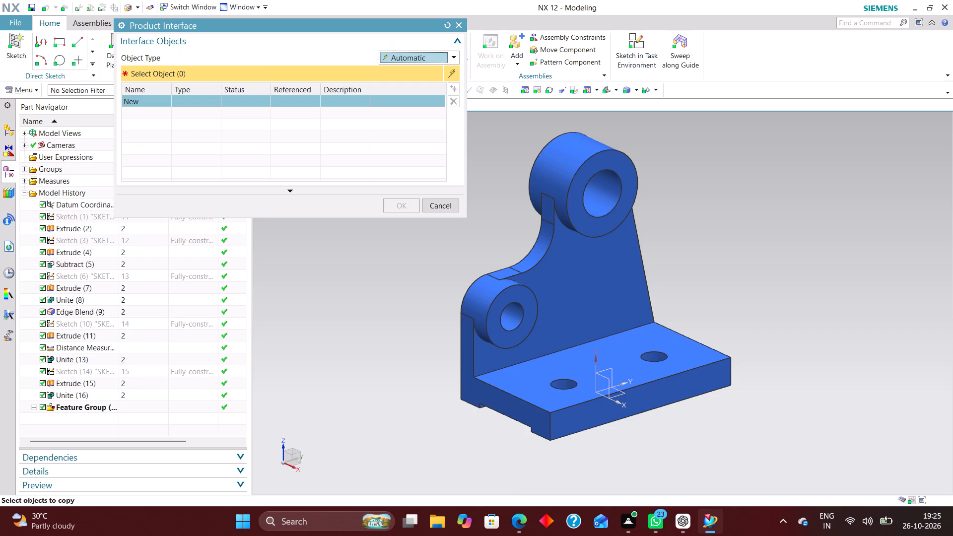
click(576, 255)
click(397, 201)
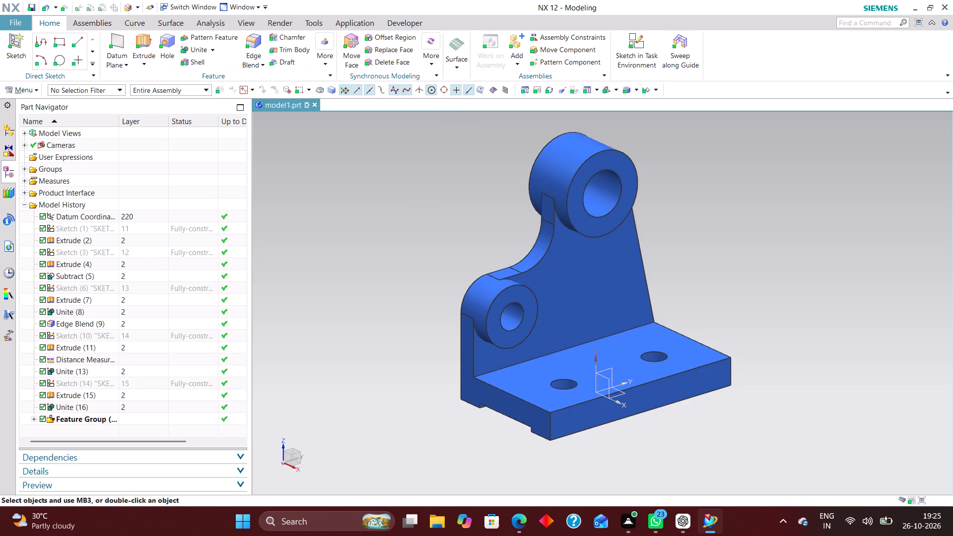
Create a new A2-size drawing in millimetres that references model1, keeping the default file name and folder.
click(16, 19)
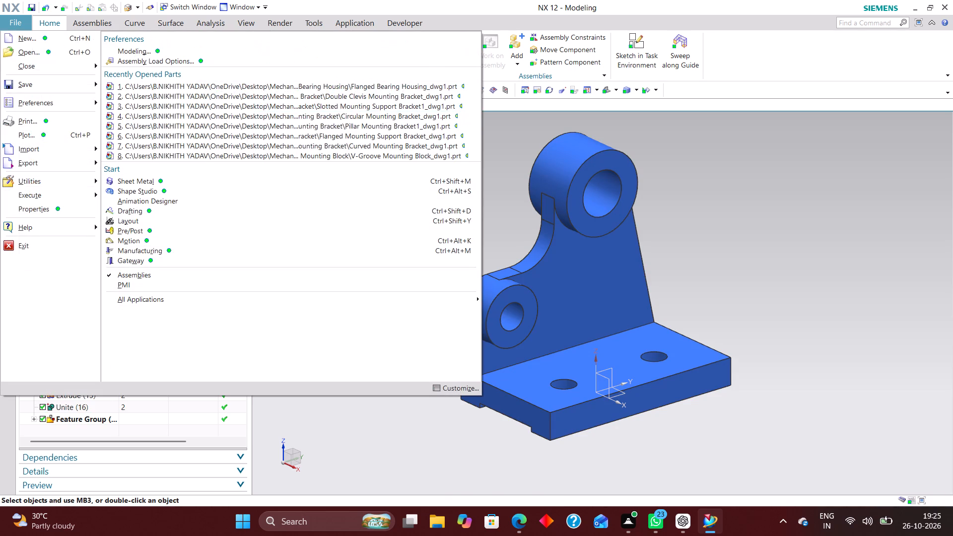
click(45, 41)
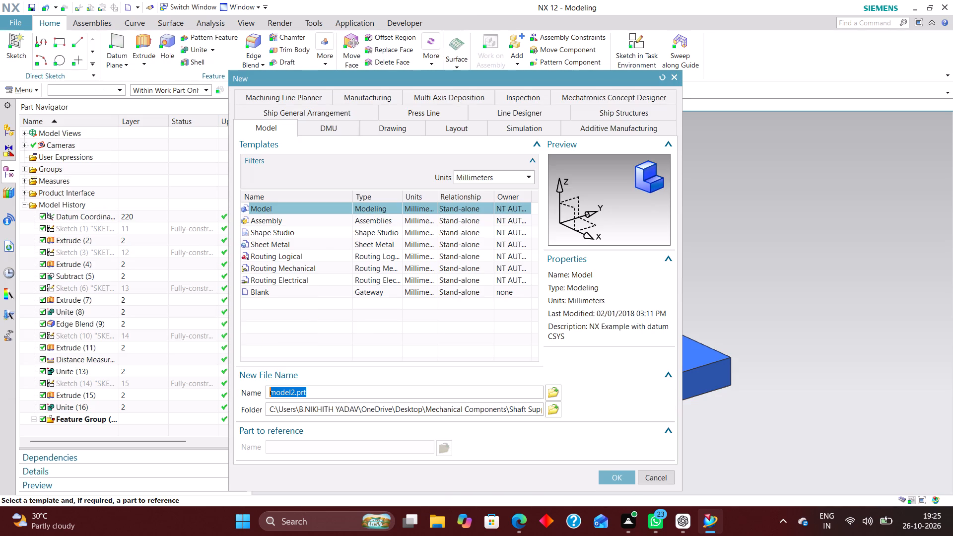
click(381, 125)
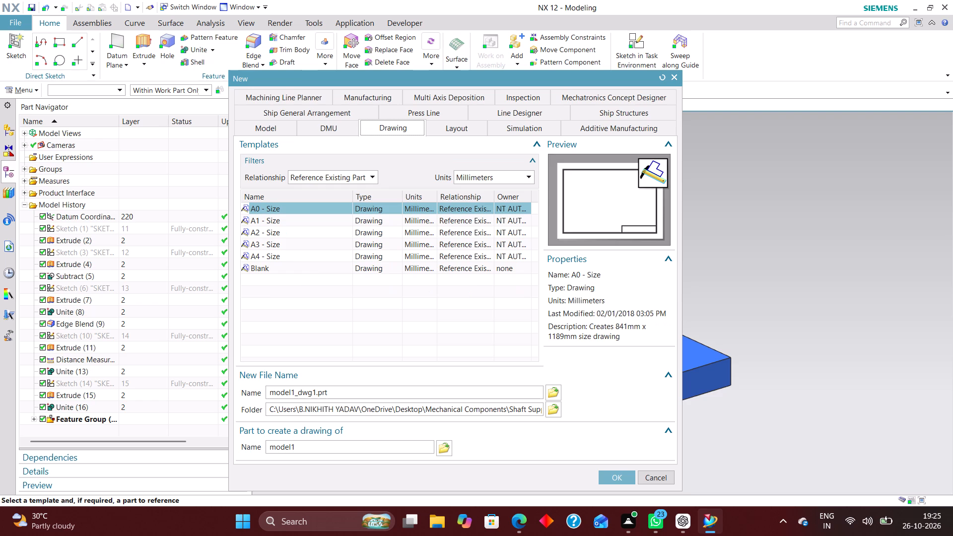
click(283, 231)
click(618, 473)
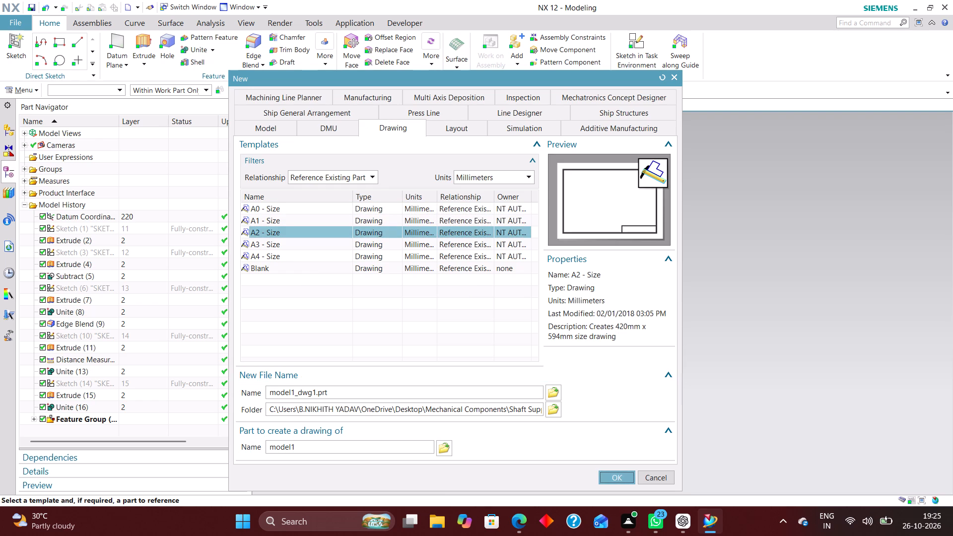
click(280, 165)
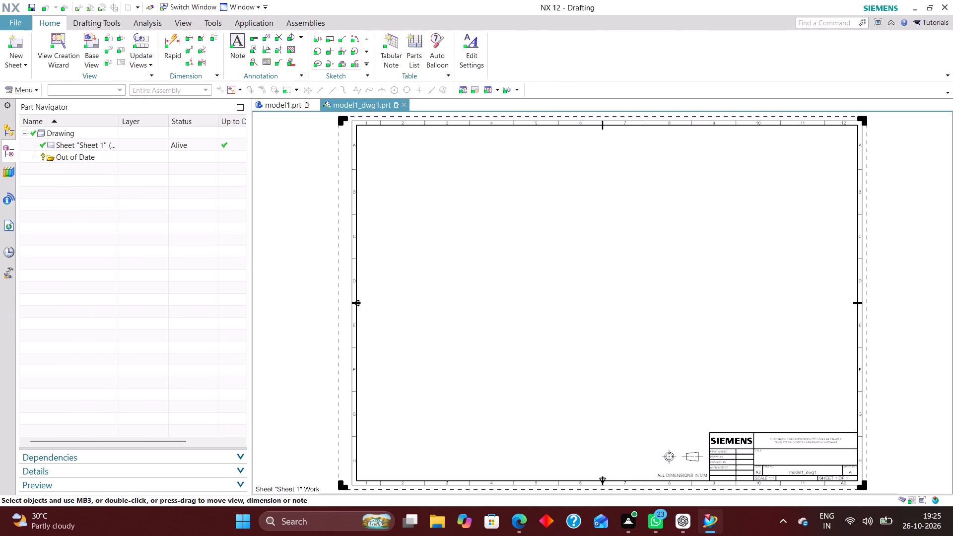
click(385, 251)
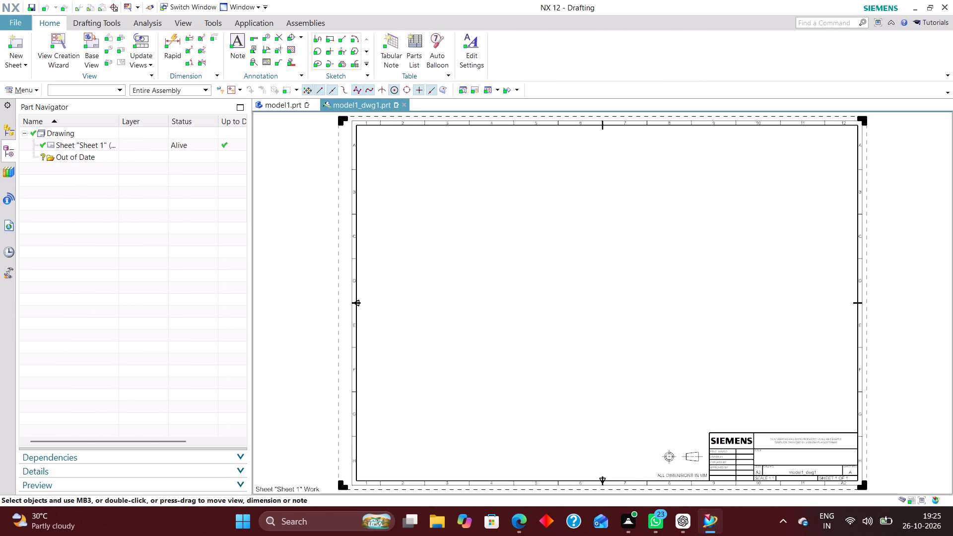
Set the drawing's work layer to 2.
key(ctrl+l)
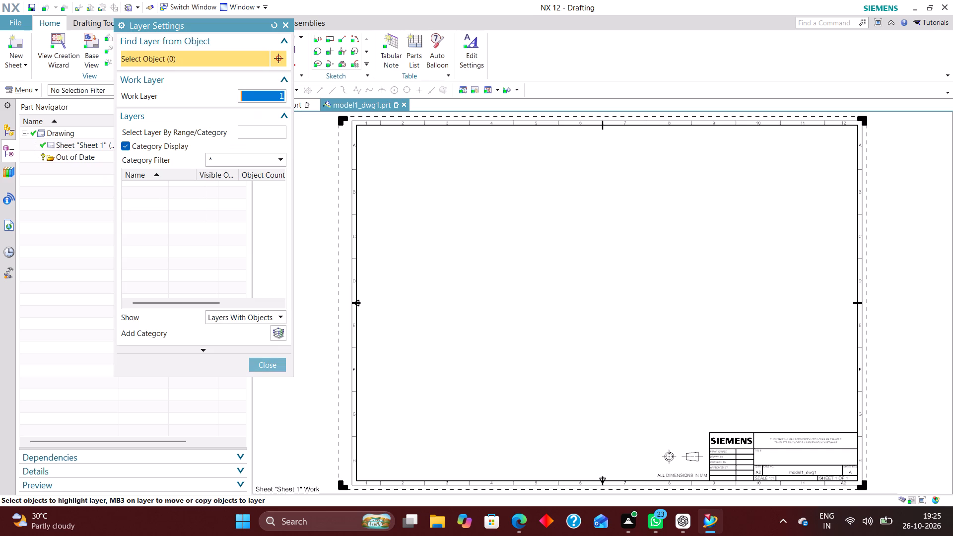
key(2)
key(Return)
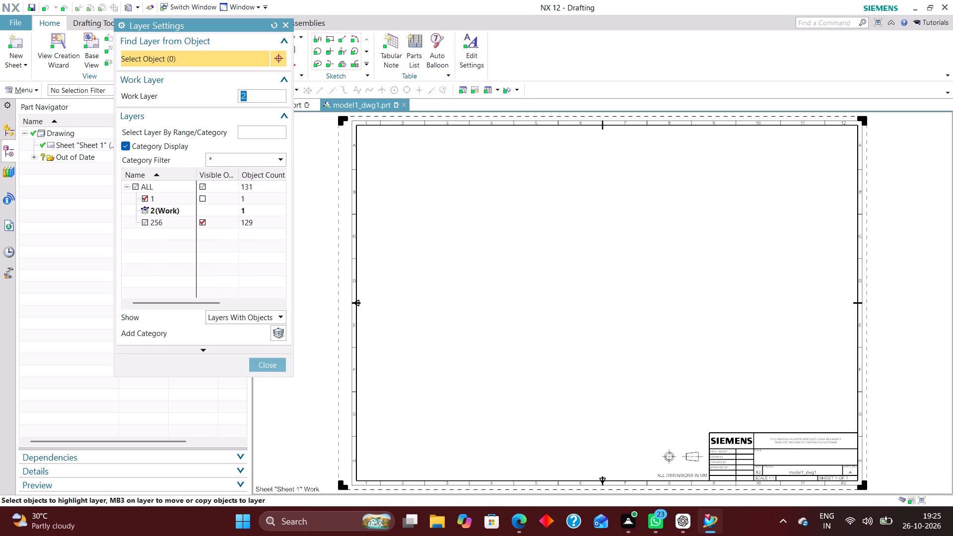
click(277, 364)
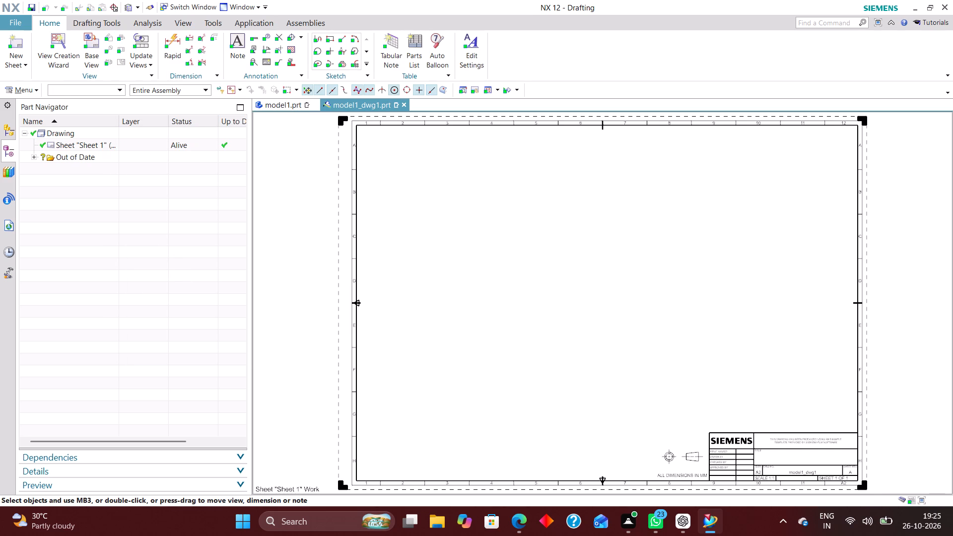
Place an Isometric base view of the bracket at 1:1 in the sheet's upper-right area, without any projected views.
click(93, 41)
click(272, 152)
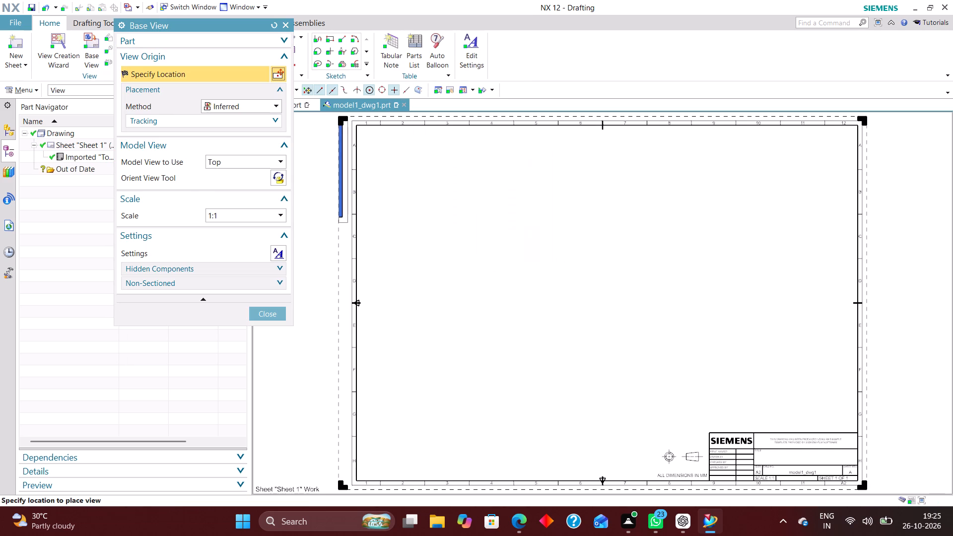
click(258, 165)
click(239, 238)
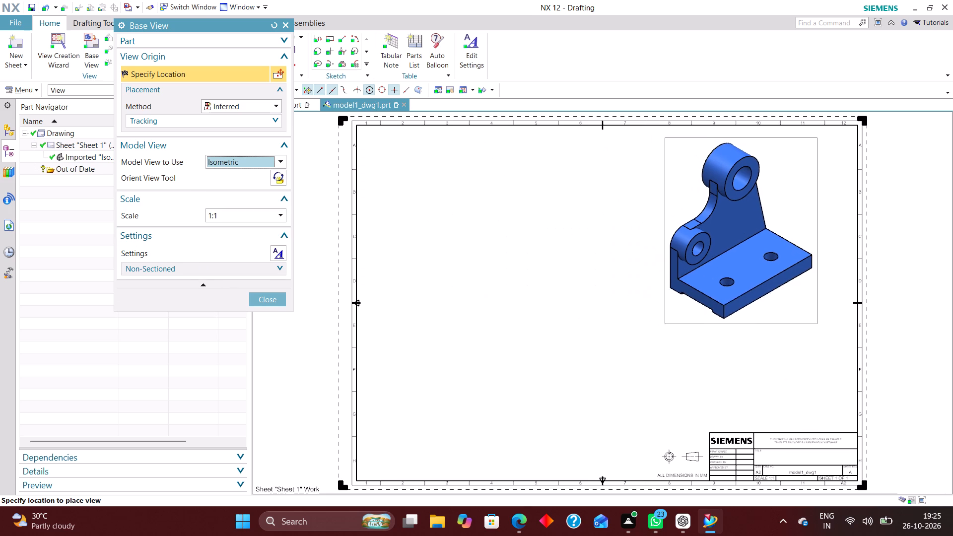
click(771, 233)
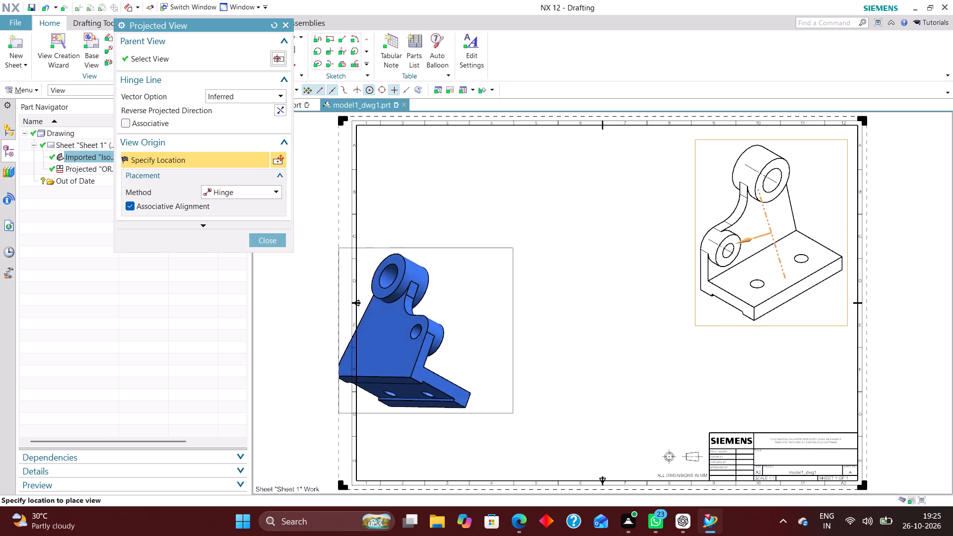
click(268, 240)
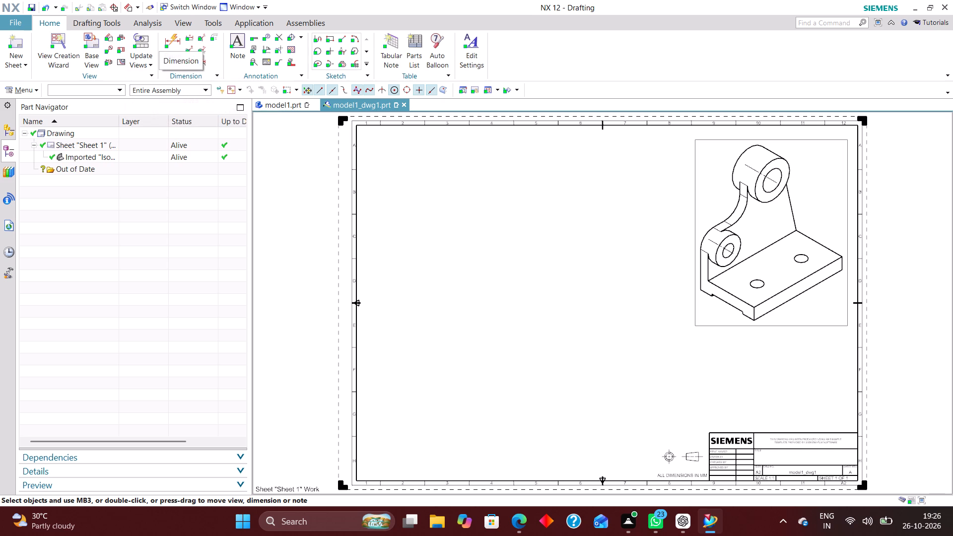
Place a Top base view at 1:1 in the sheet's upper-left area, reoriented so the base's long edge runs horizontally, without projected views.
click(96, 40)
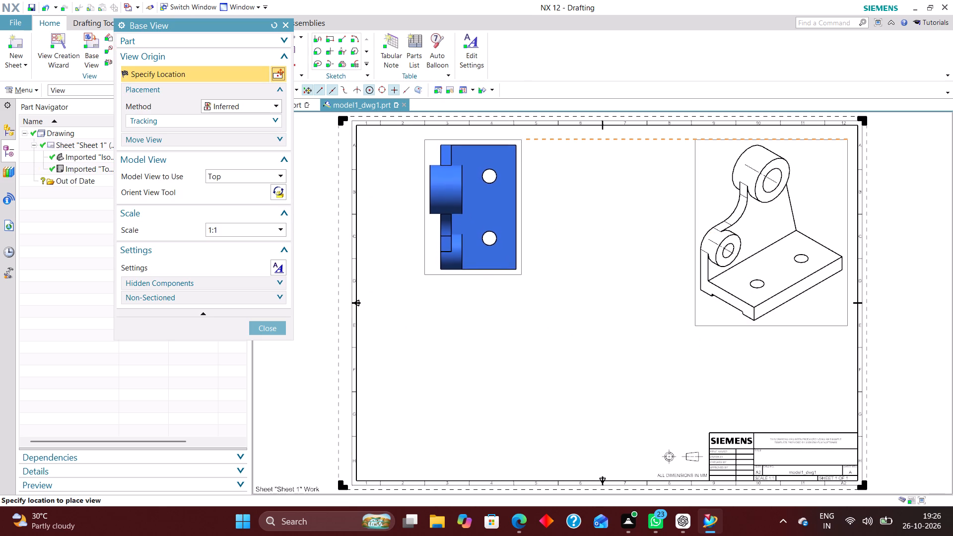
click(279, 190)
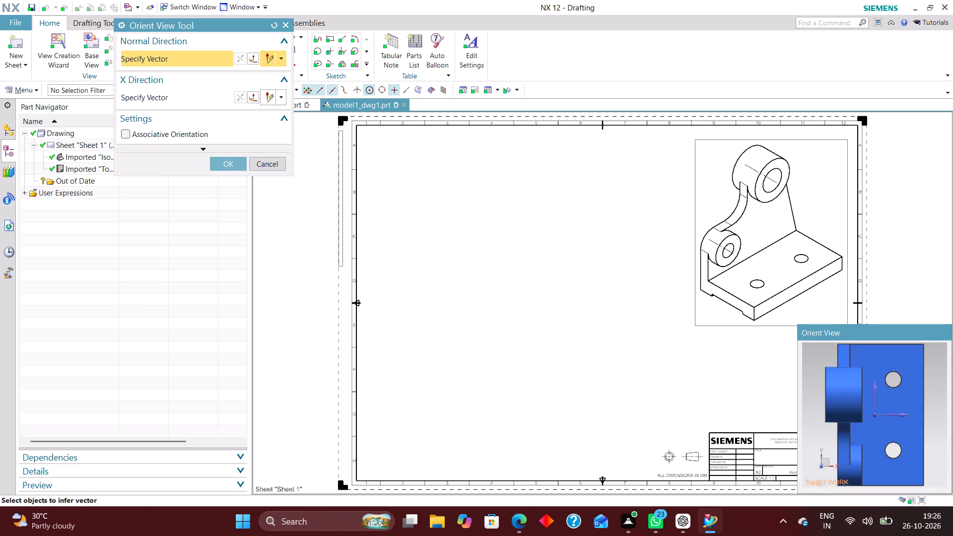
middle_drag(943, 432, 858, 427)
scroll(885, 418, down, 1)
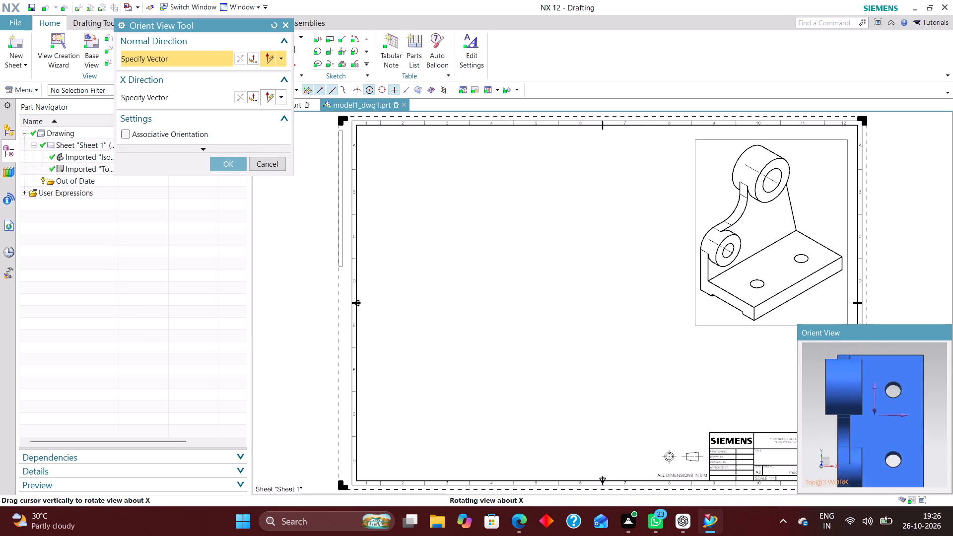
middle_drag(858, 427, 833, 409)
middle_drag(926, 423, 887, 433)
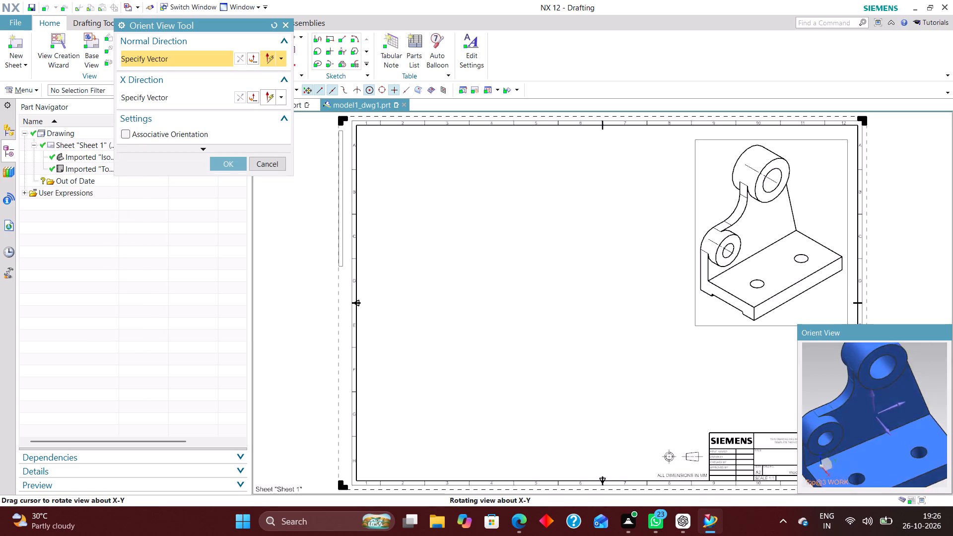
middle_drag(887, 433, 887, 451)
right_drag(912, 451, 895, 455)
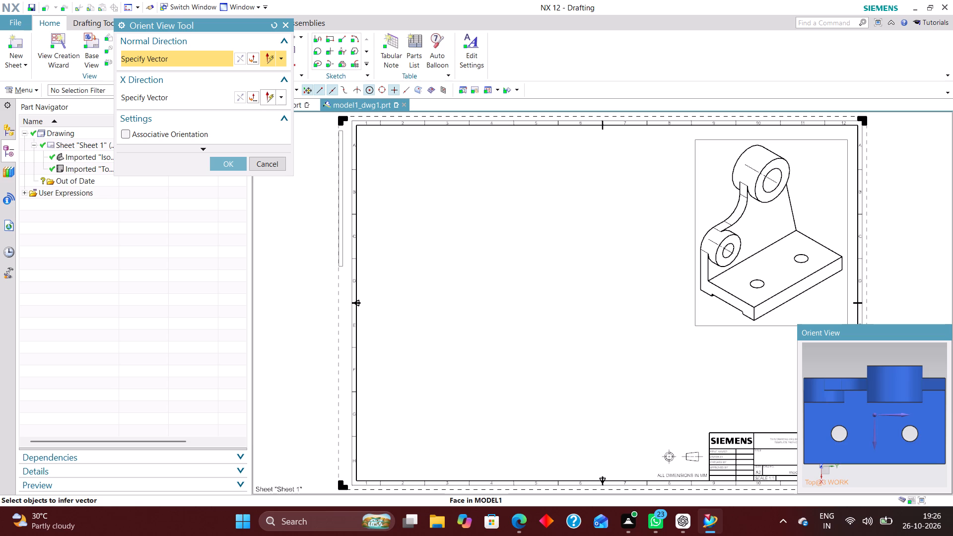
click(219, 162)
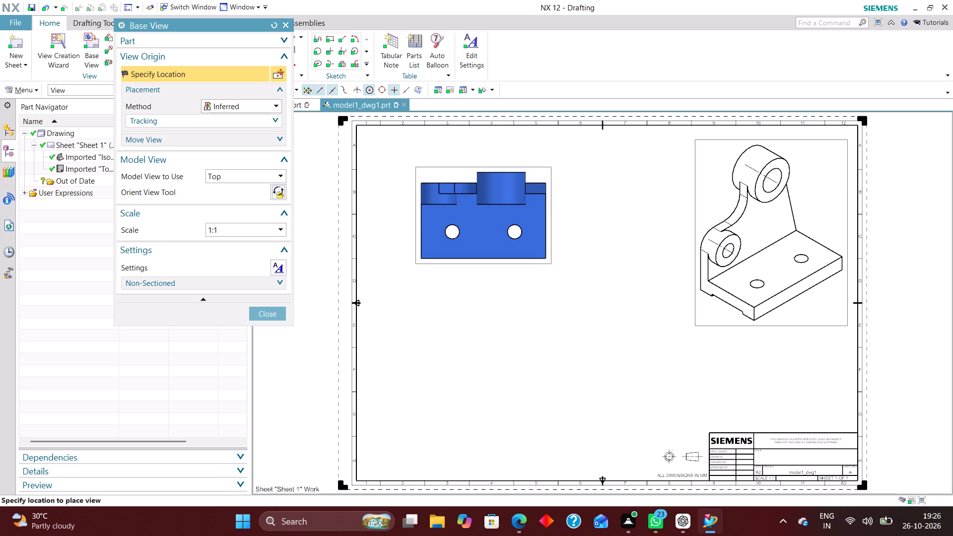
click(484, 204)
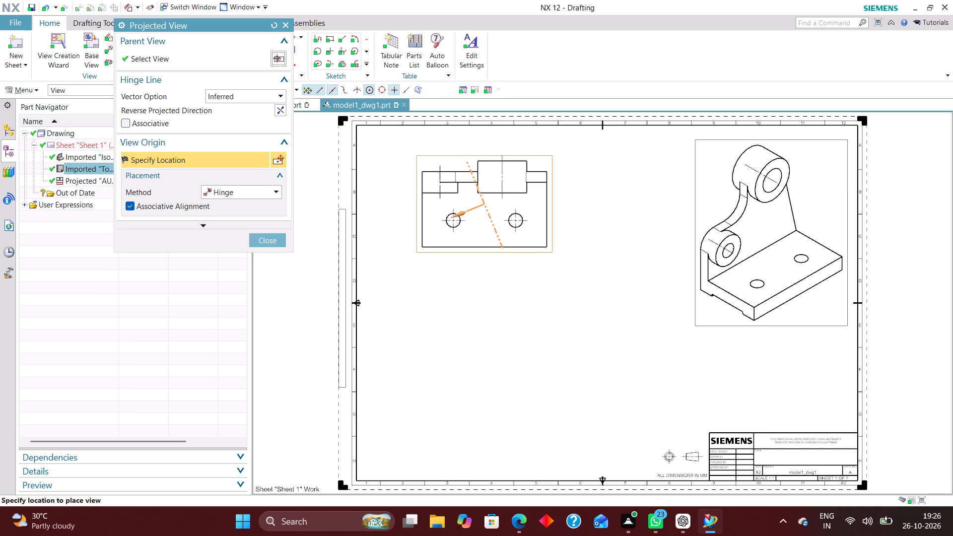
click(267, 92)
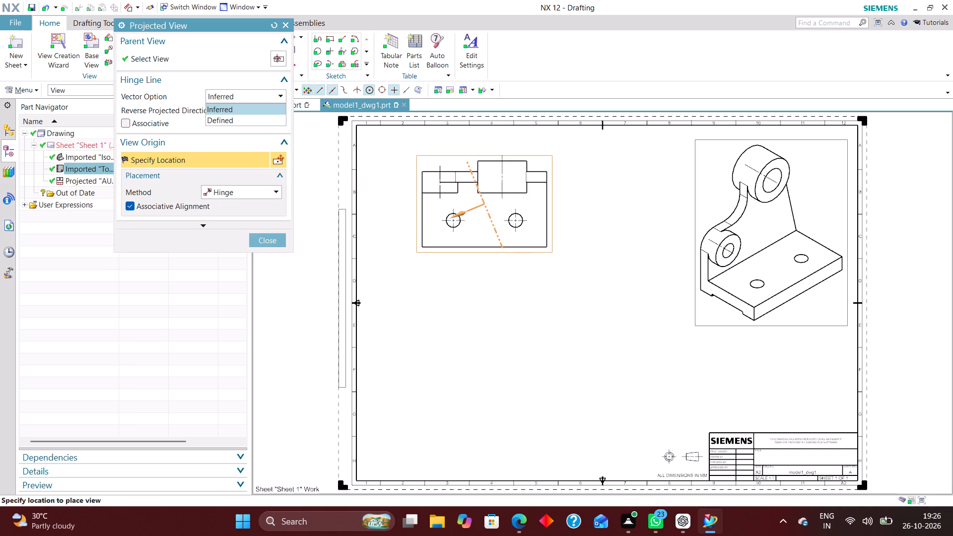
click(278, 240)
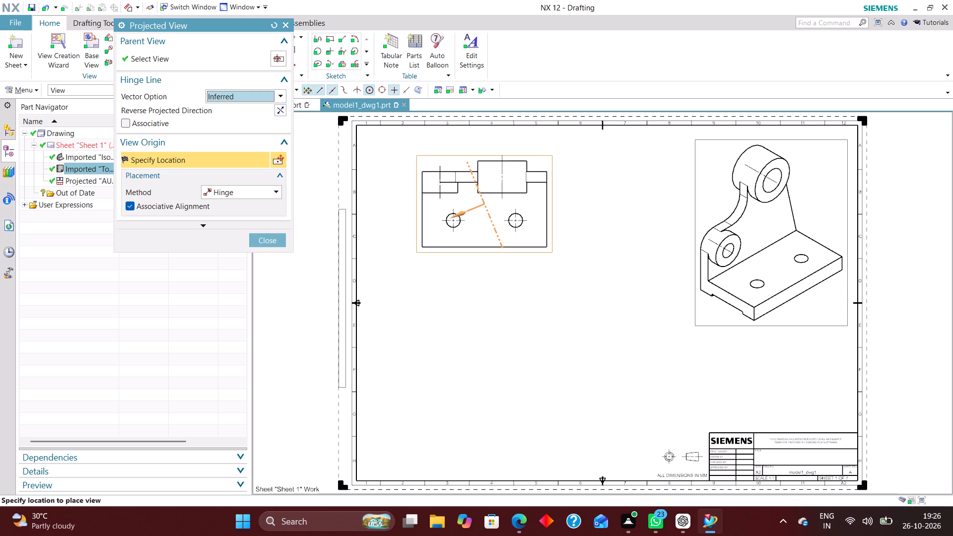
click(274, 238)
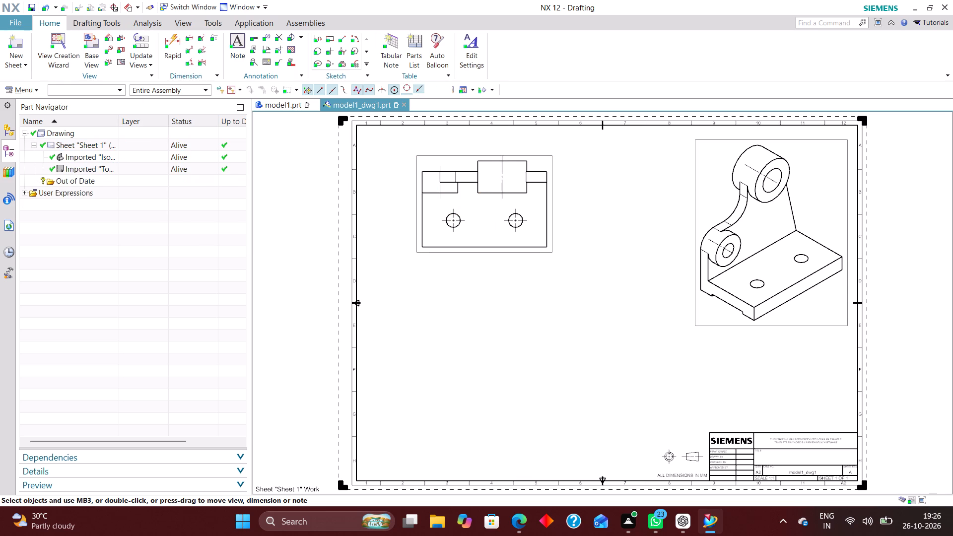
Place a Front base view of the bracket at 1:1 below the top view, without any projected views.
click(91, 46)
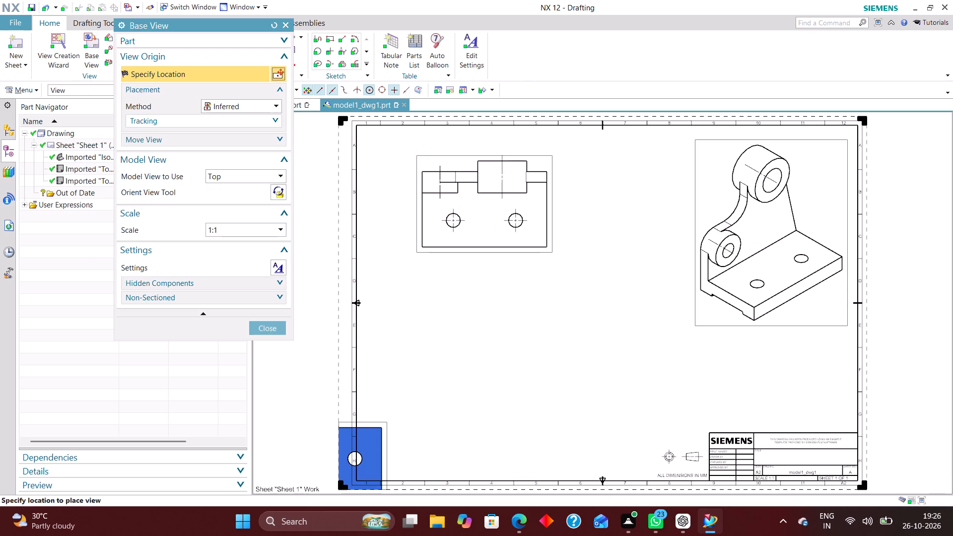
click(241, 174)
click(231, 201)
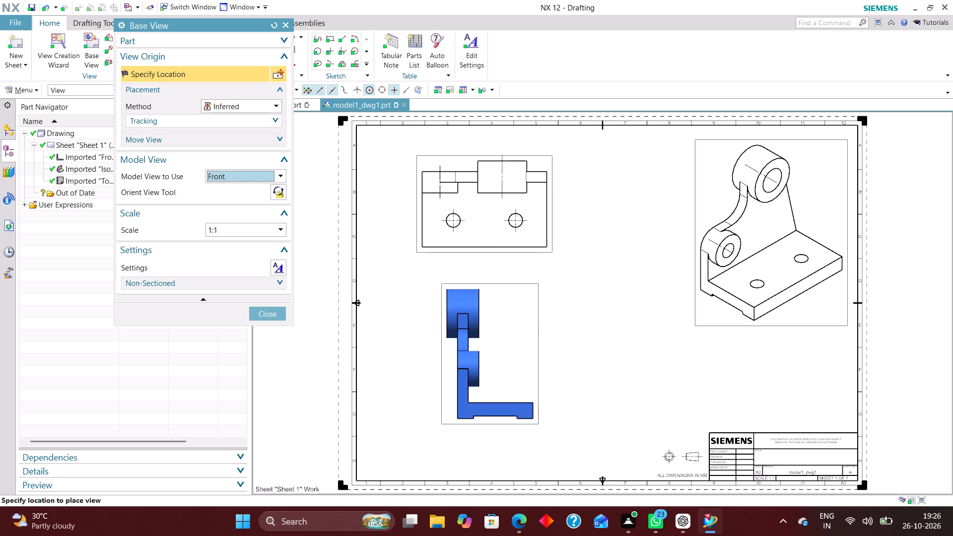
click(480, 369)
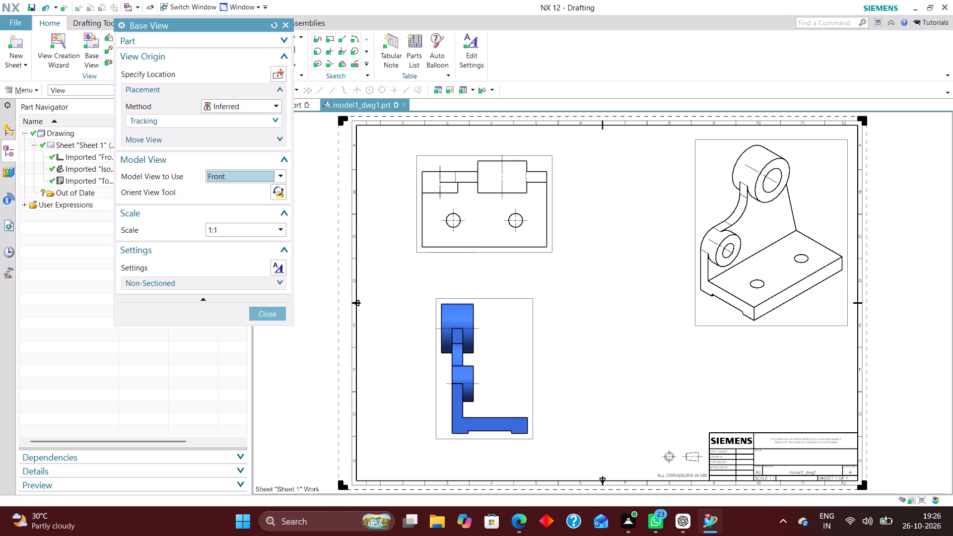
click(272, 236)
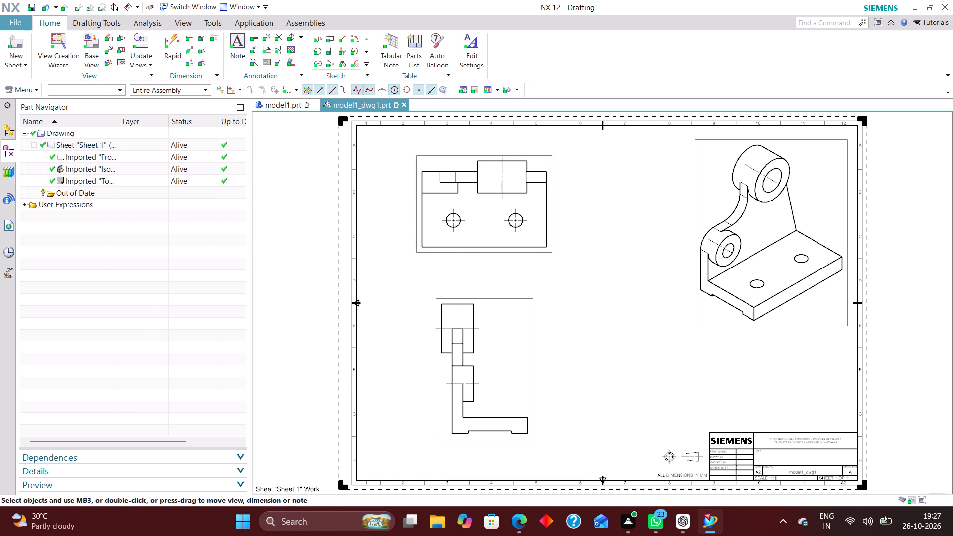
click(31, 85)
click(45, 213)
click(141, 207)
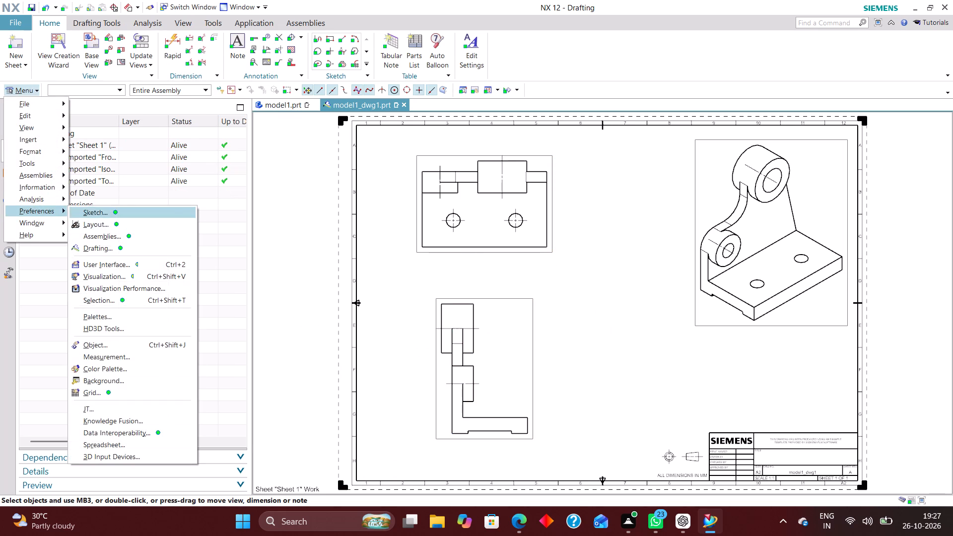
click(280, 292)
Set the arrowhead type to Open Arrow for both dimension sides in the Drafting Preferences.
click(28, 92)
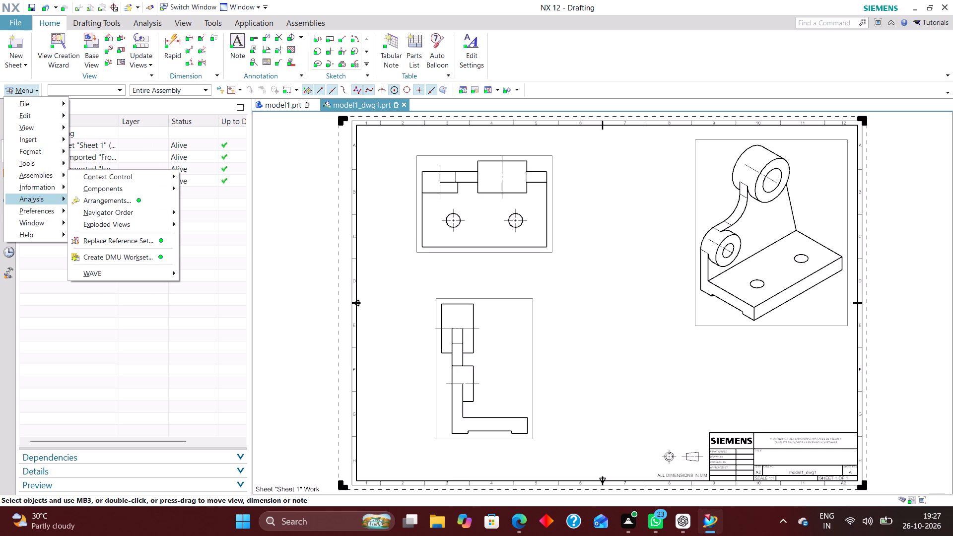
click(53, 214)
click(115, 250)
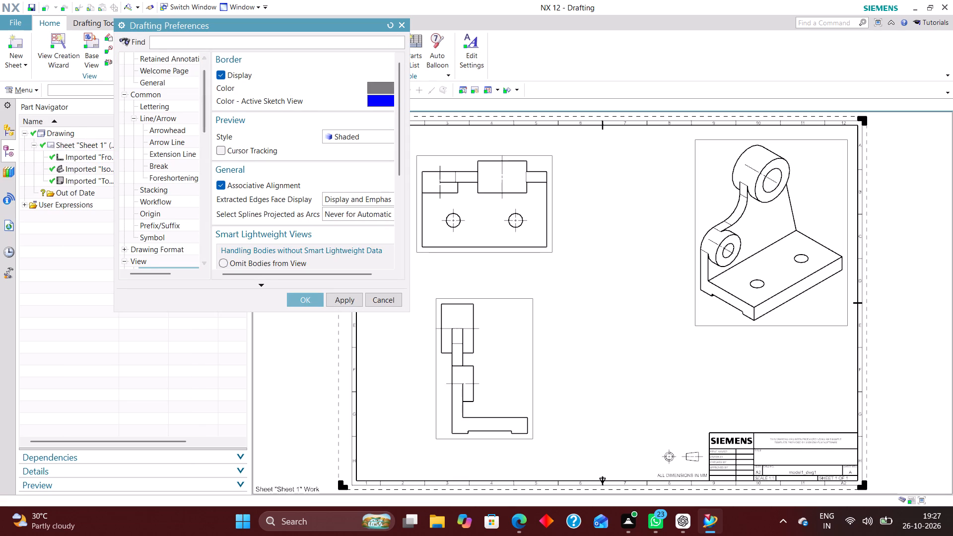
click(178, 131)
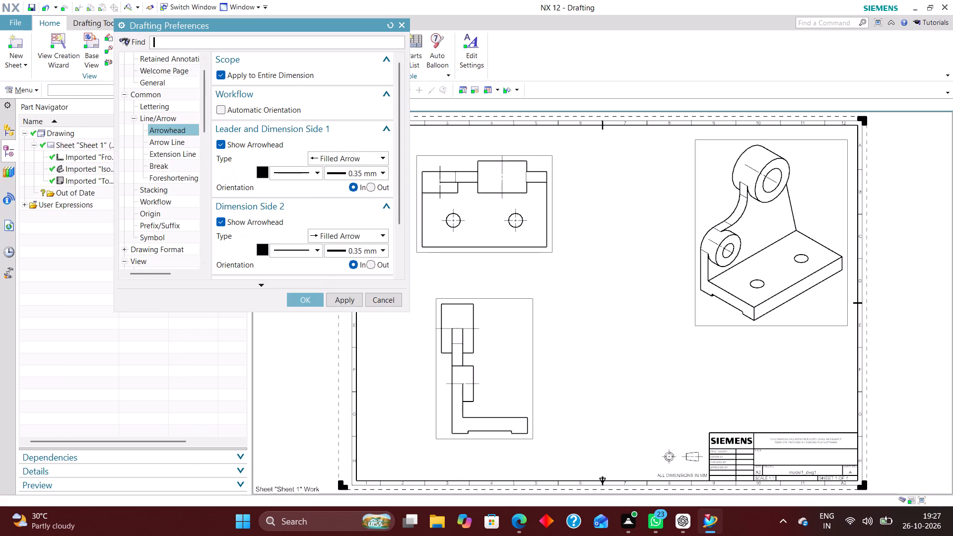
click(360, 155)
click(358, 195)
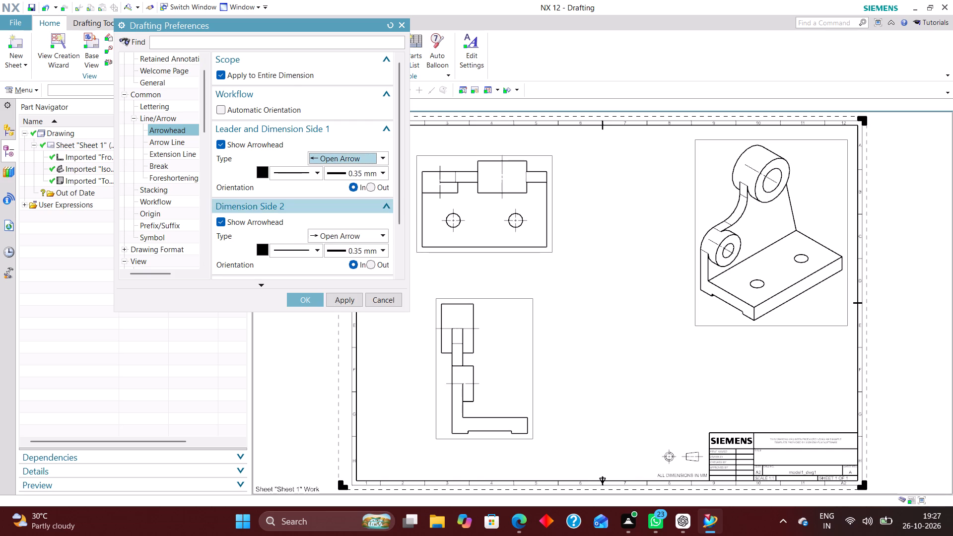
Set the extension line gap to 2 for both sides in the Drafting Preferences.
click(179, 156)
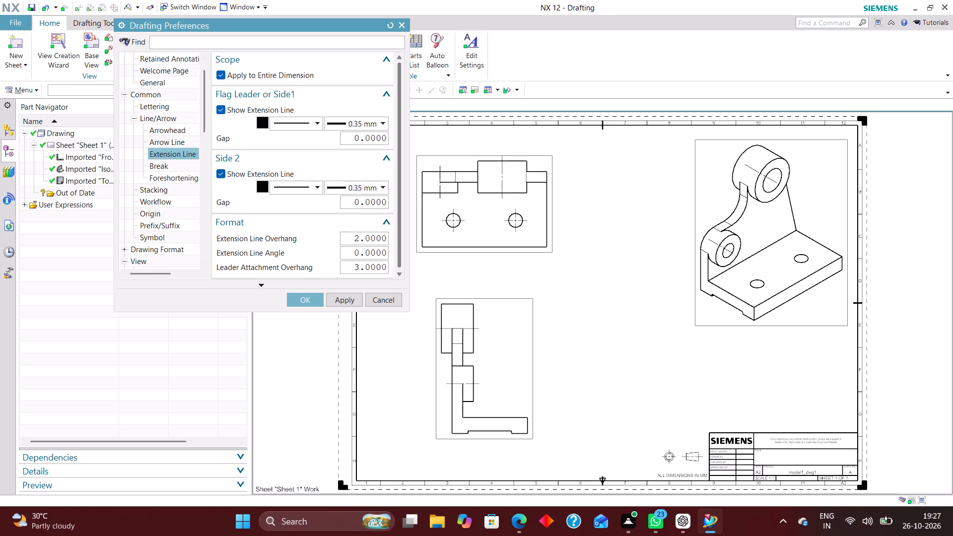
drag(346, 201, 495, 204)
key(2)
key(Return)
Set the decimal delimiter for dimension text to Period and accept the drafting preferences.
scroll(160, 206, down, 9)
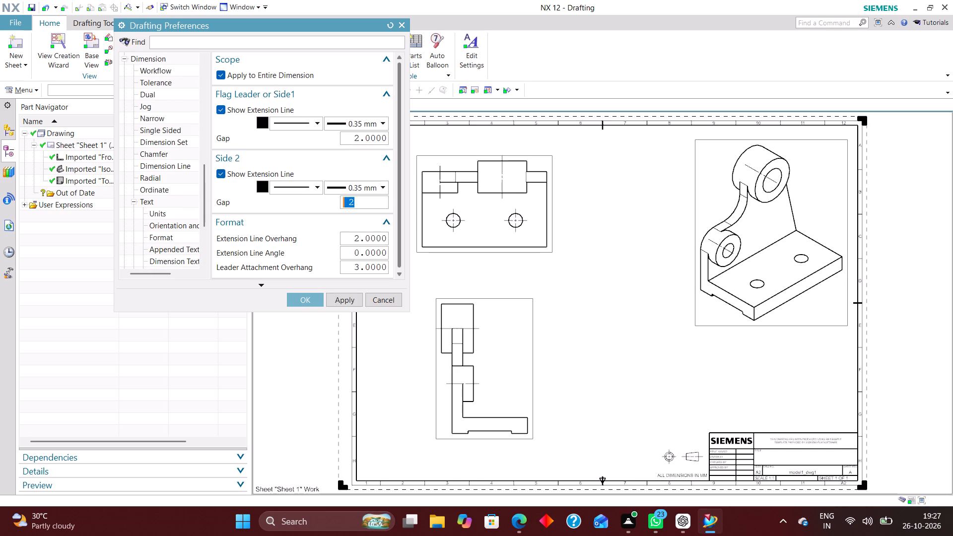
click(176, 213)
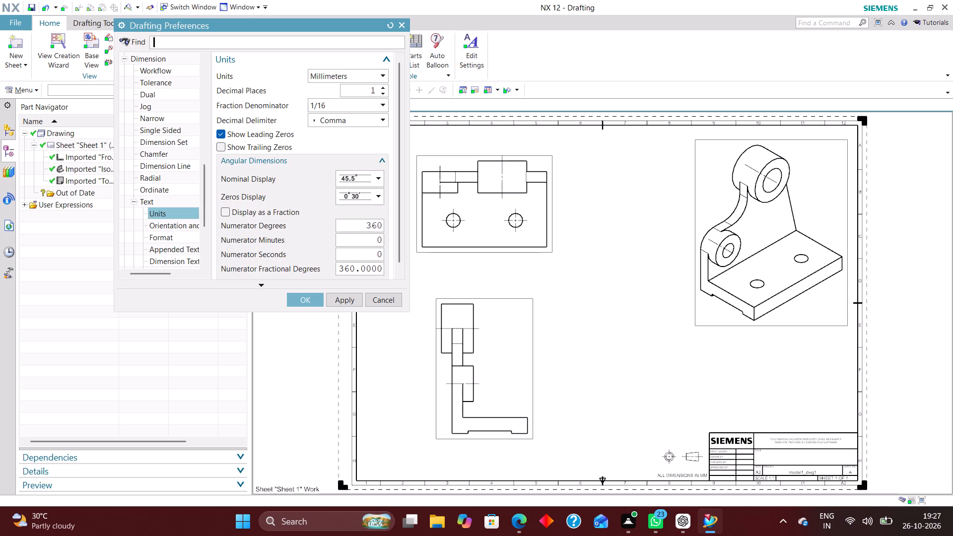
click(350, 119)
click(348, 128)
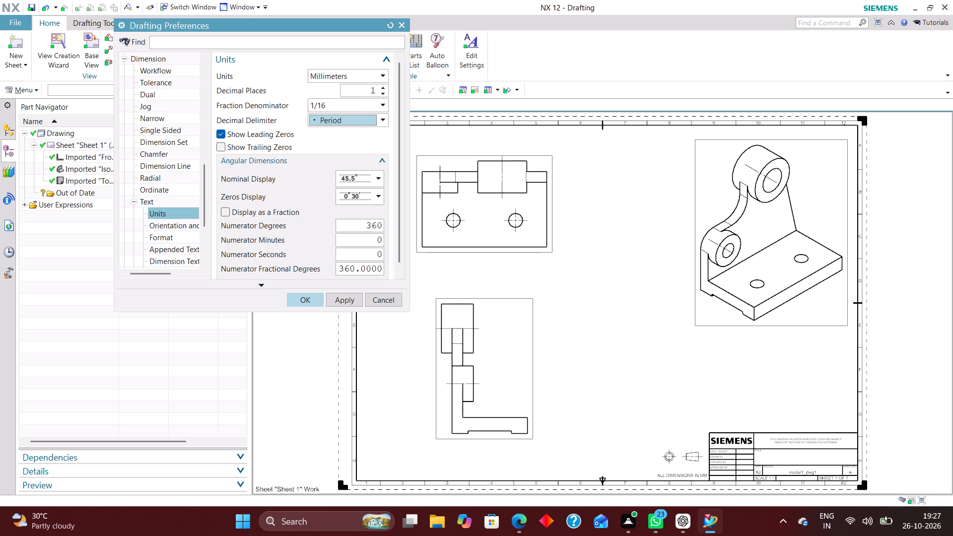
click(305, 300)
Add a Rapid Dimension with the Inferred method for the base's overall width, placed below the front view.
scroll(492, 320, down, 1)
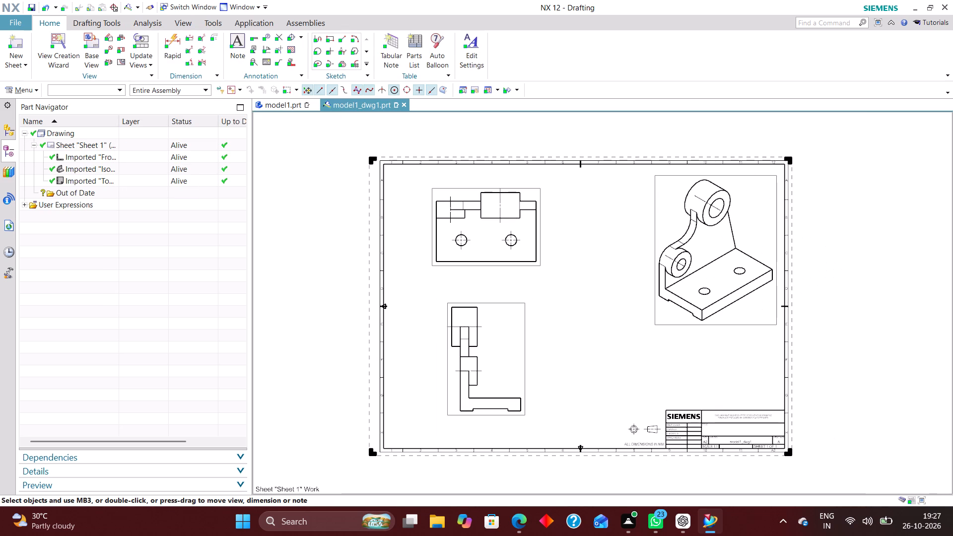
scroll(542, 215, up, 3)
scroll(454, 257, down, 2)
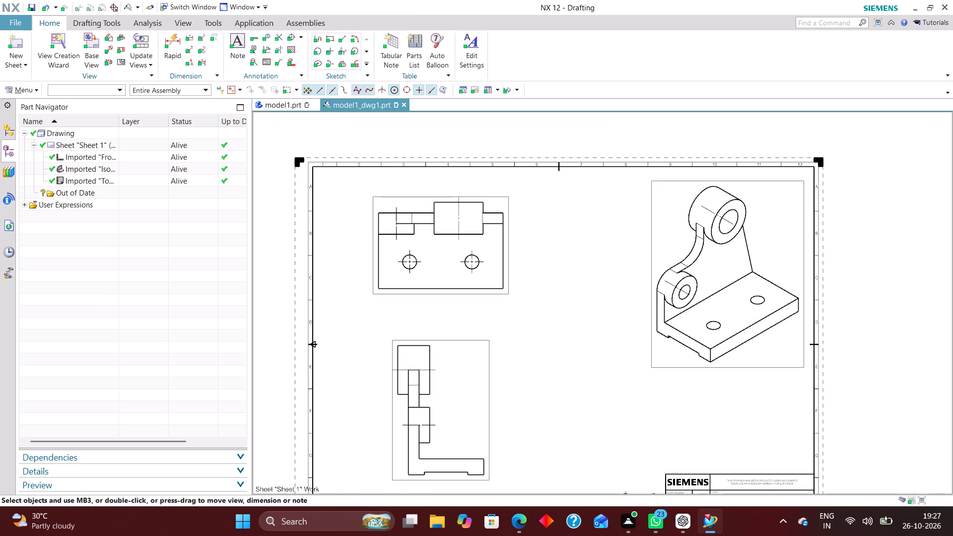
click(174, 42)
scroll(392, 299, up, 2)
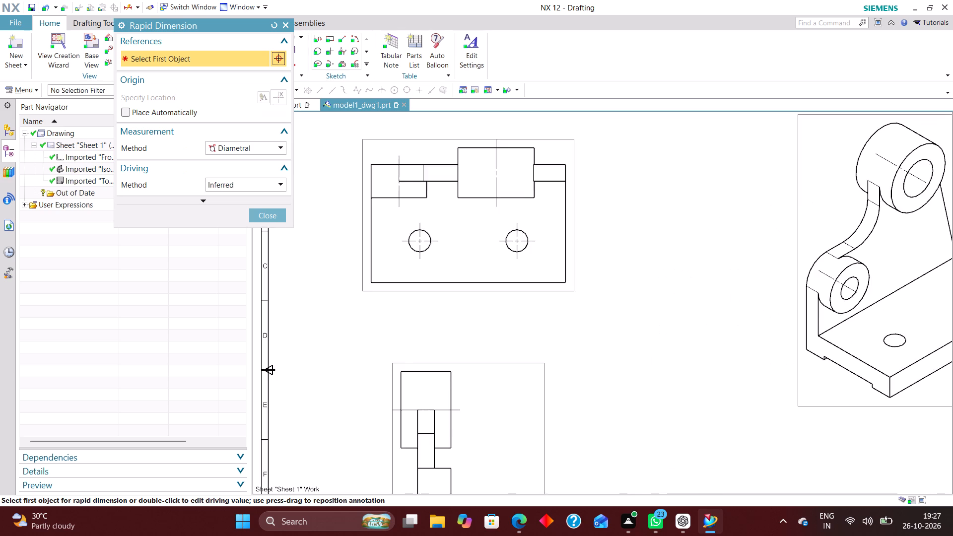
scroll(422, 299, down, 3)
click(273, 150)
click(266, 161)
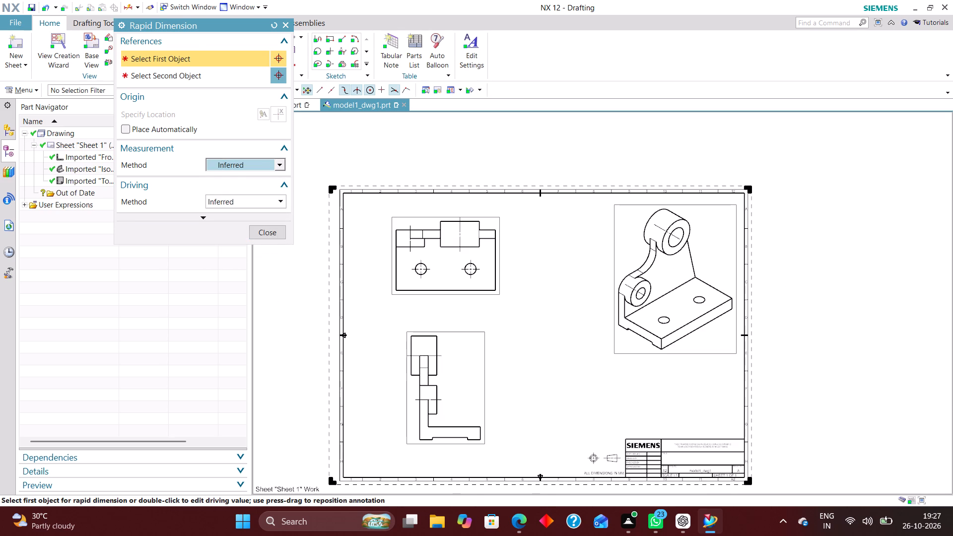
scroll(446, 264, down, 2)
scroll(432, 387, up, 5)
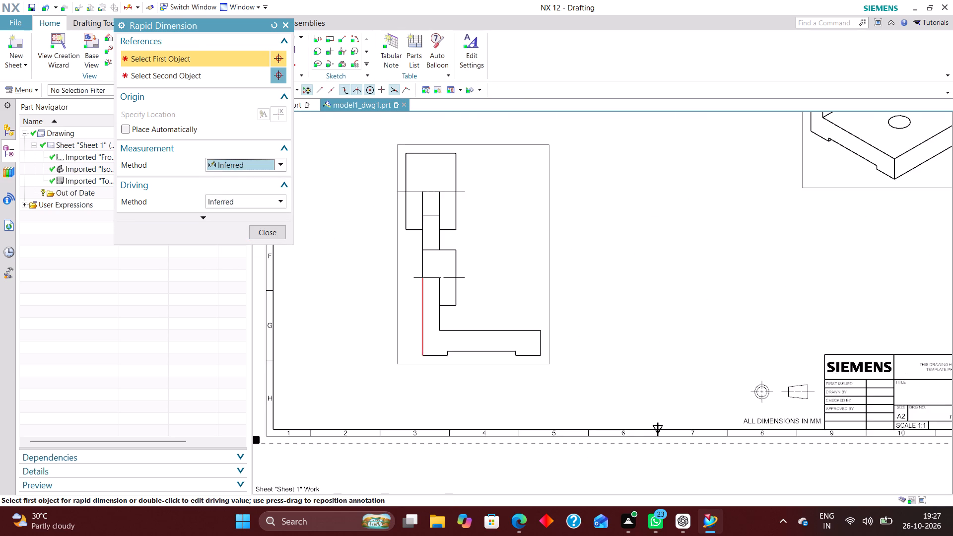
scroll(425, 361, up, 3)
click(420, 350)
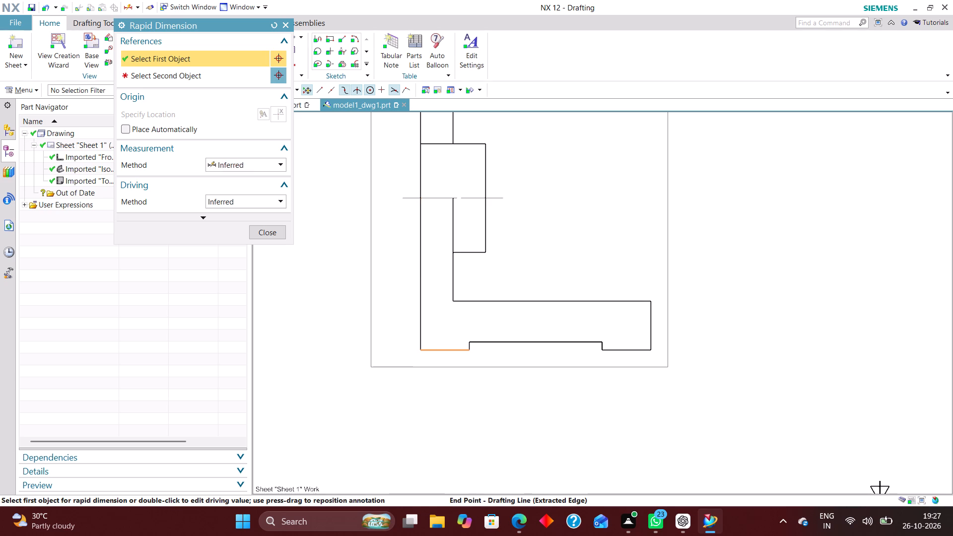
click(653, 349)
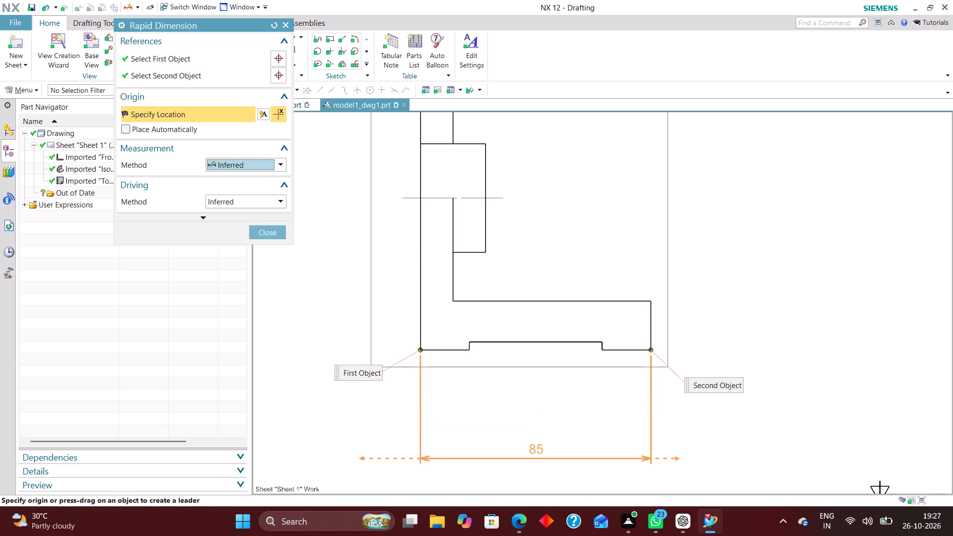
click(532, 444)
Dimension the width of the base's left foot in the front view, placed above the overall width dimension.
scroll(417, 345, up, 3)
click(423, 353)
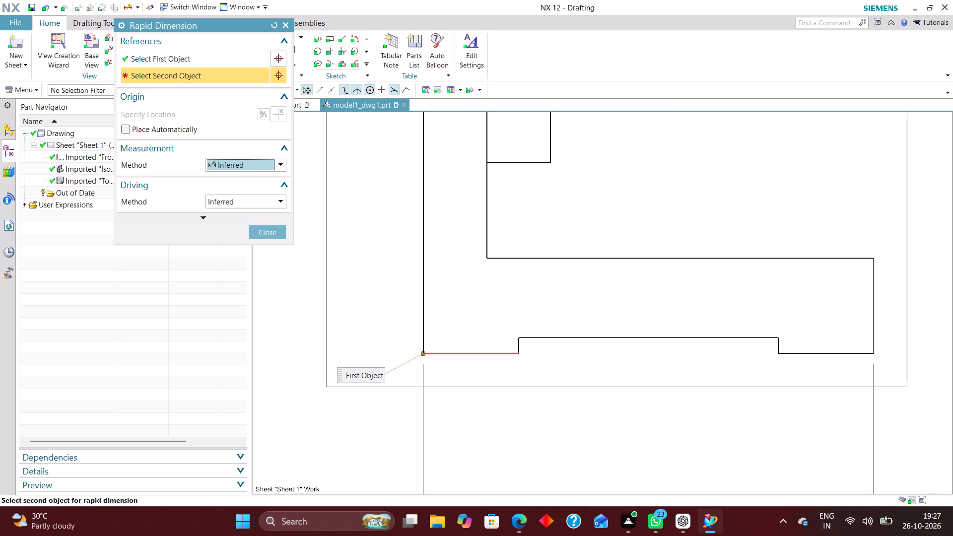
click(518, 353)
scroll(481, 401, down, 3)
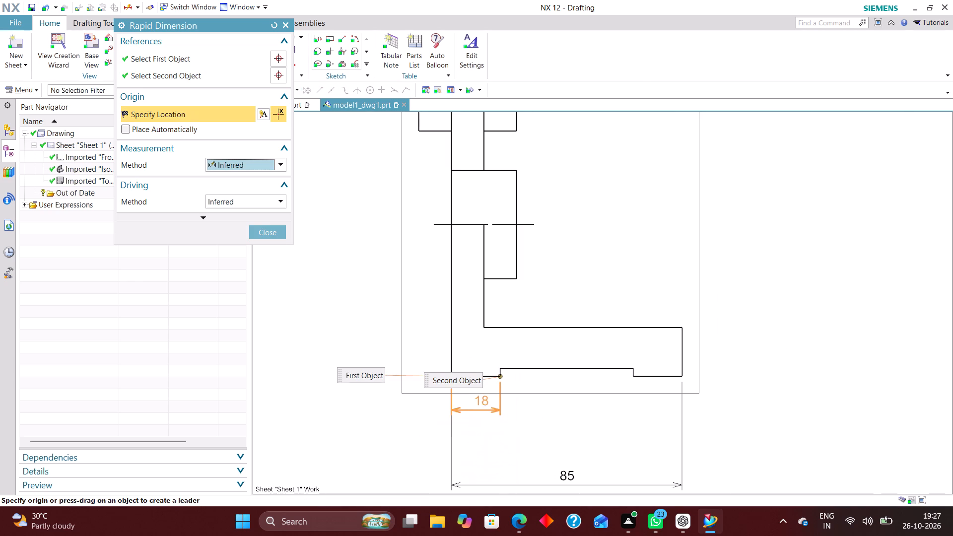
click(481, 440)
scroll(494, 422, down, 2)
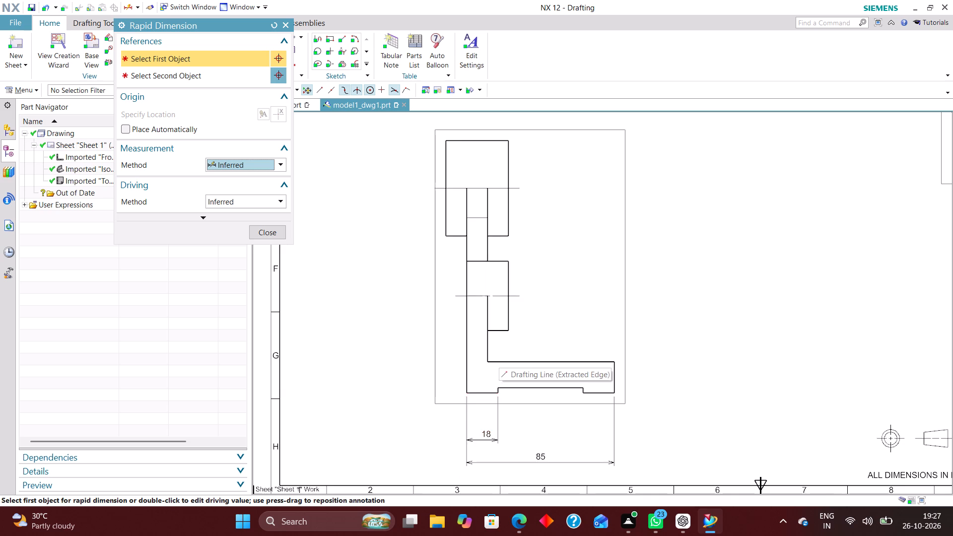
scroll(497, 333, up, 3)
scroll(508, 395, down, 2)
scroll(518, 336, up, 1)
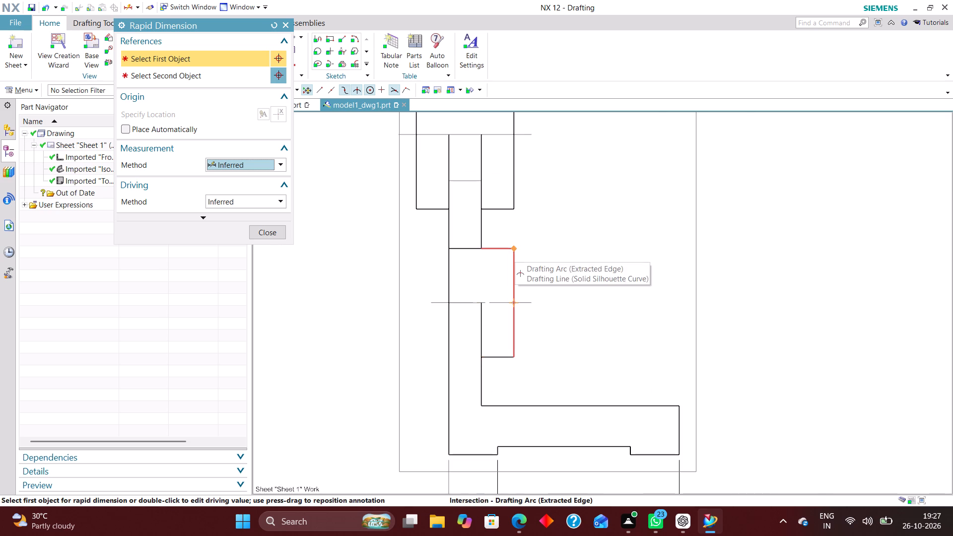
Dimension the height of the lower boss in the front view, placed to the right of the boss.
click(515, 249)
click(517, 358)
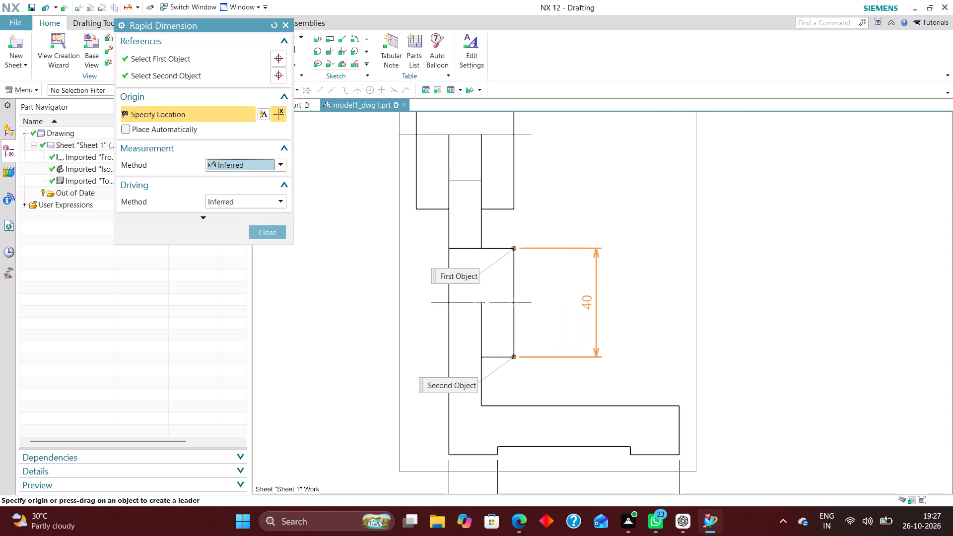
click(585, 305)
scroll(519, 313, down, 2)
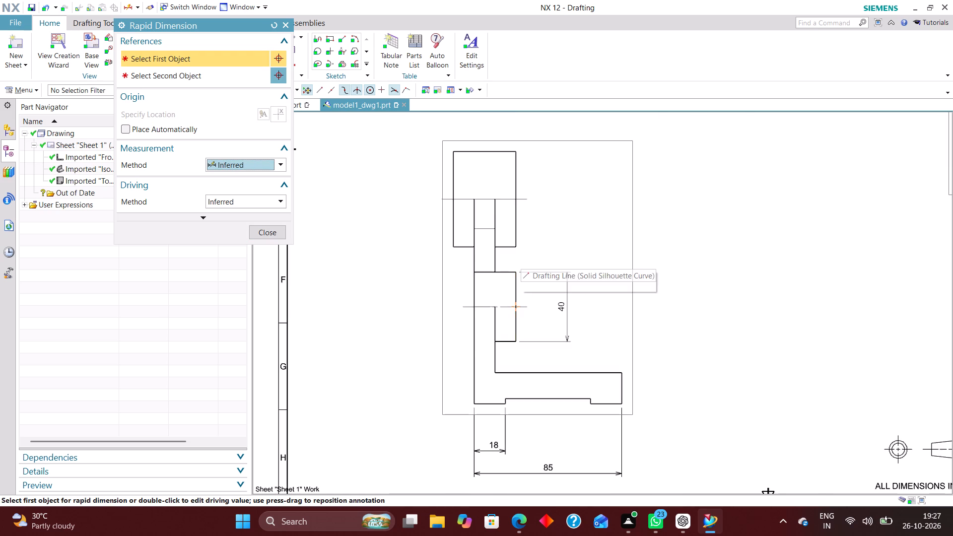
Dimension the horizontal width of the lower boss in the front view, placed below the overall width dimension, and finish dimensioning.
scroll(508, 256, up, 2)
scroll(529, 334, down, 3)
scroll(519, 374, down, 4)
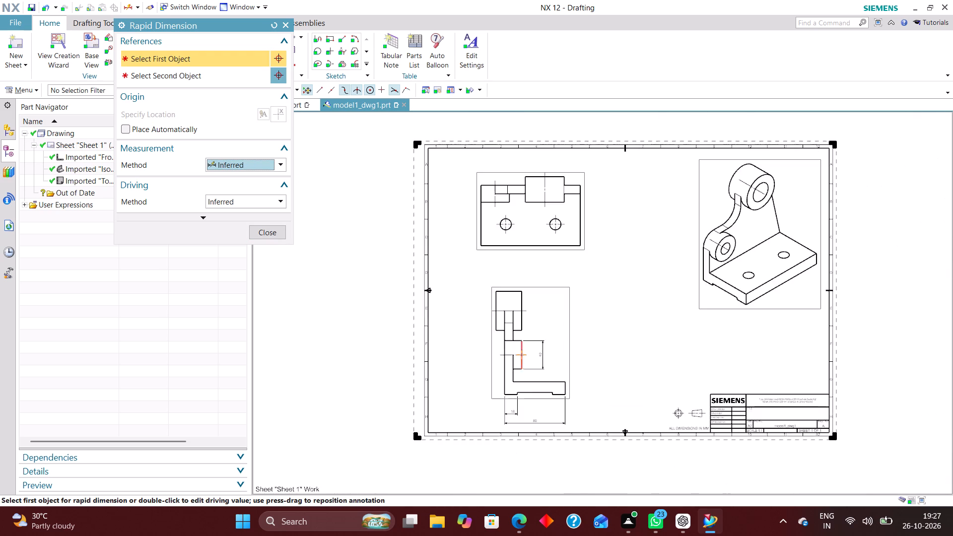
scroll(520, 364, up, 5)
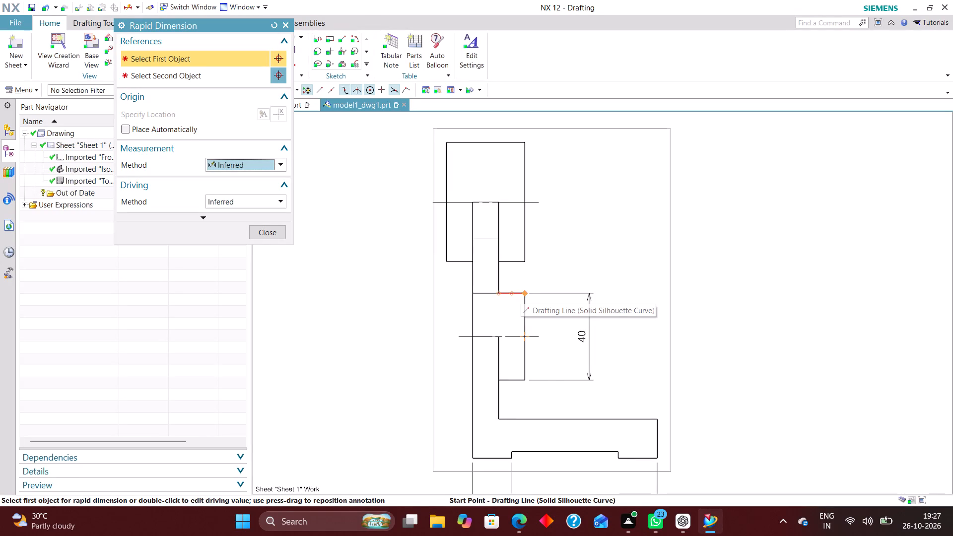
click(523, 381)
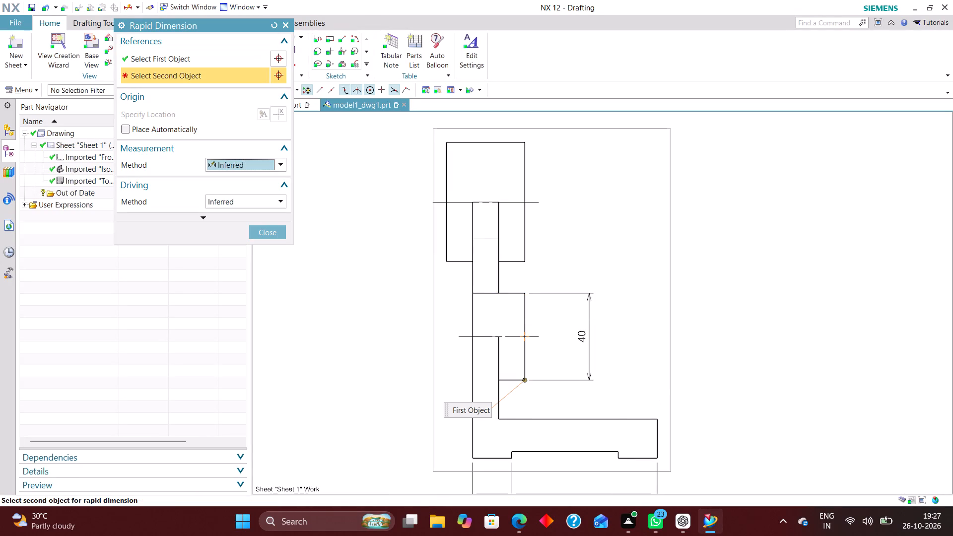
click(472, 295)
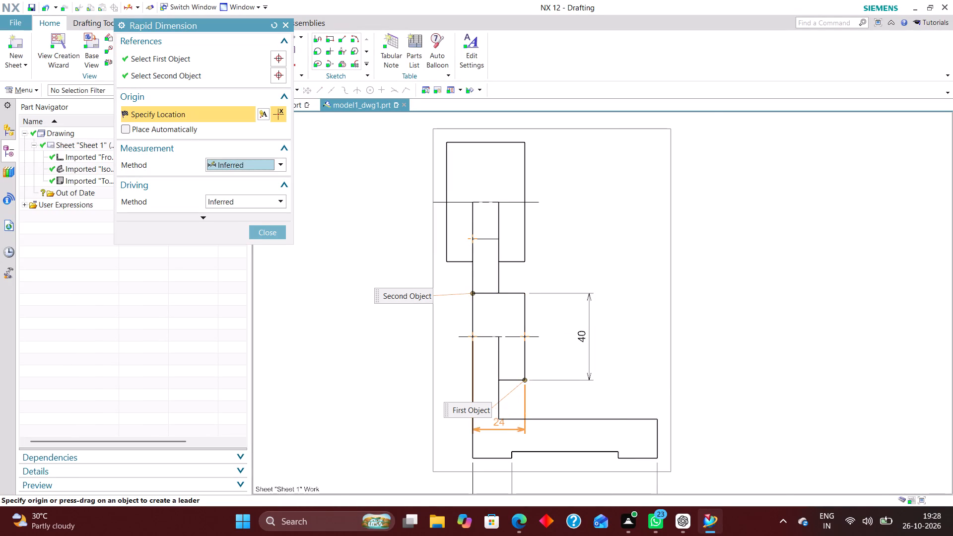
scroll(502, 423, up, 4)
scroll(501, 379, down, 6)
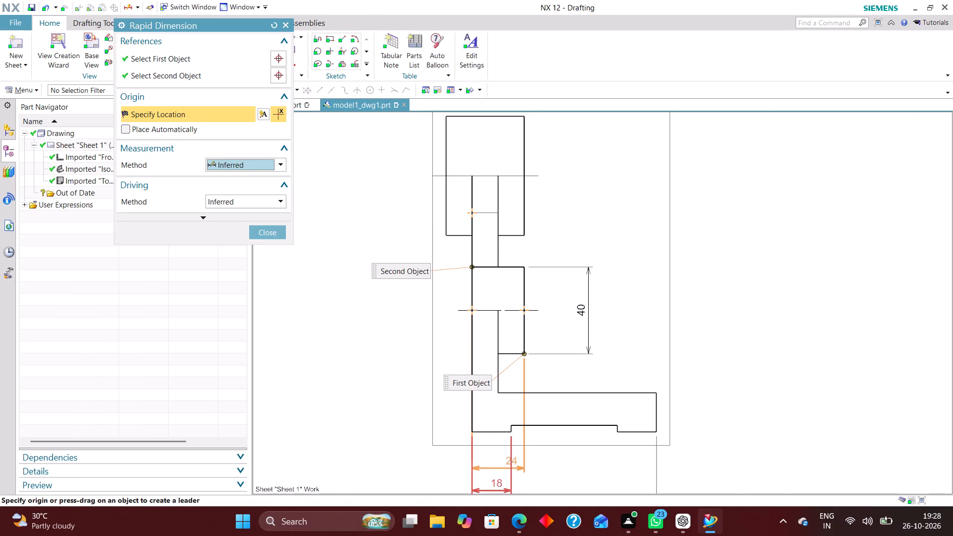
scroll(508, 408, down, 4)
scroll(502, 445, up, 7)
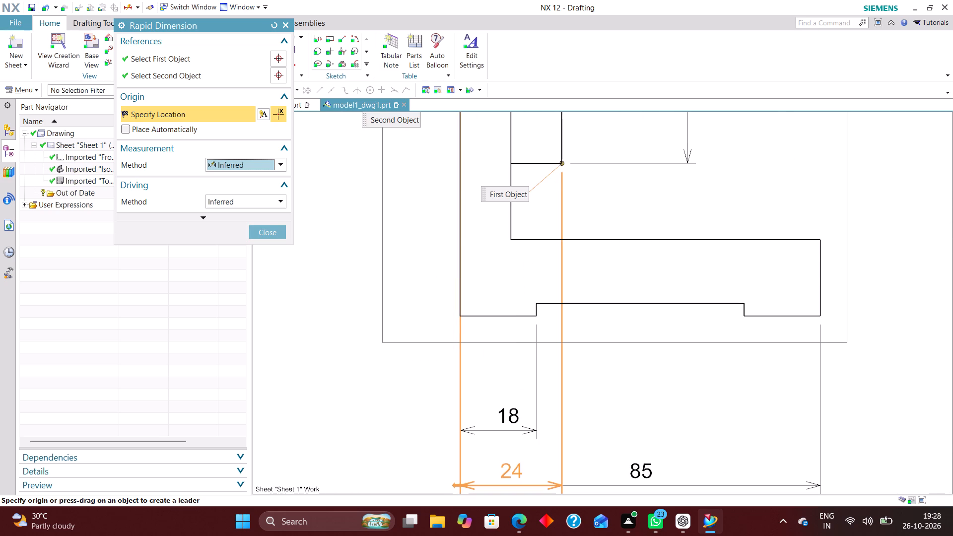
scroll(496, 365, down, 6)
scroll(506, 402, up, 6)
click(509, 419)
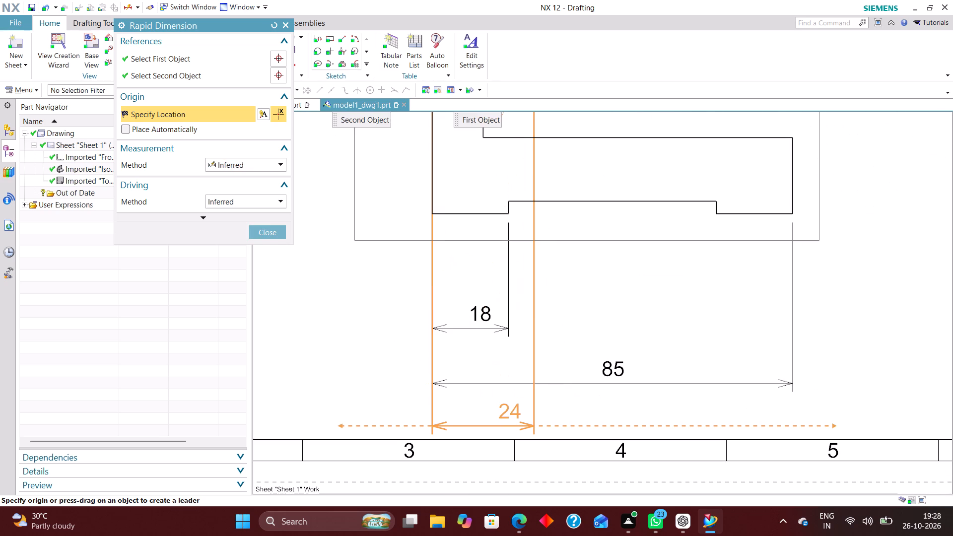
click(276, 233)
Move the foot width dimension closer to the front view and the lower boss width dimension between it and the overall width dimension.
drag(479, 323, 484, 251)
drag(495, 424, 497, 405)
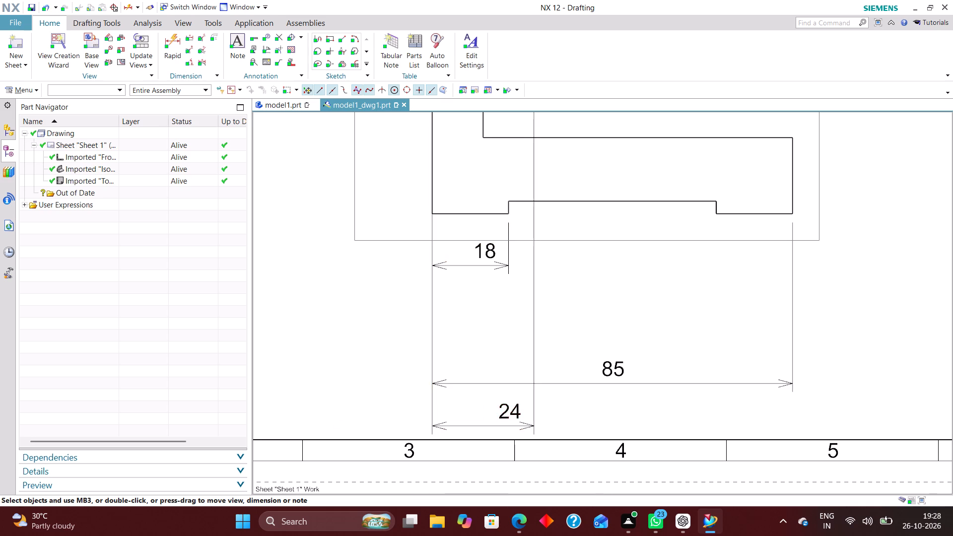
drag(497, 405, 497, 306)
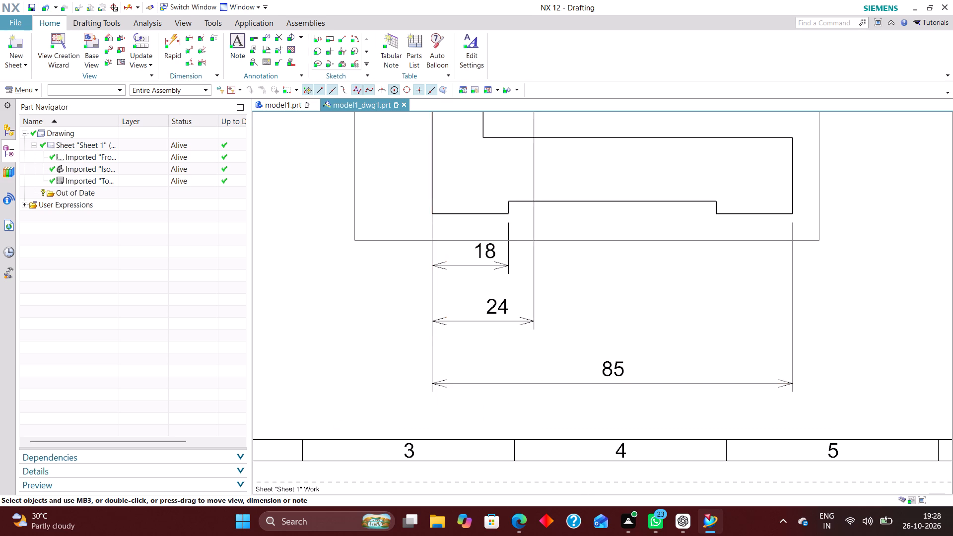
scroll(368, 398, down, 3)
scroll(441, 354, up, 3)
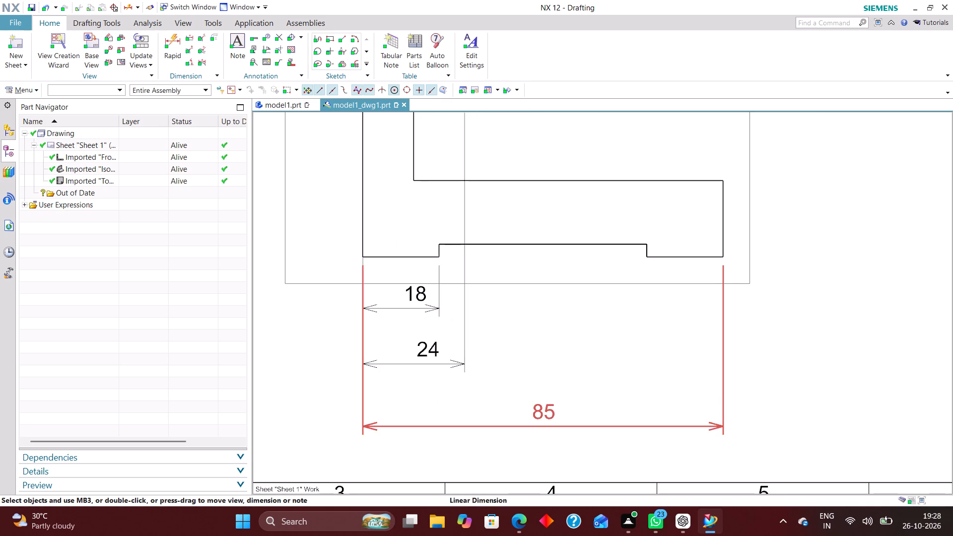
drag(517, 423, 514, 390)
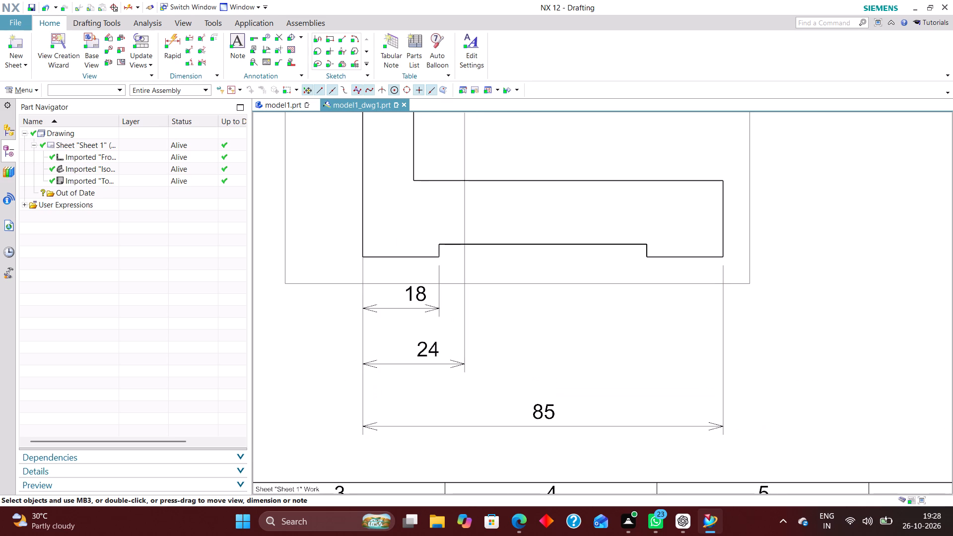
drag(418, 364, 424, 361)
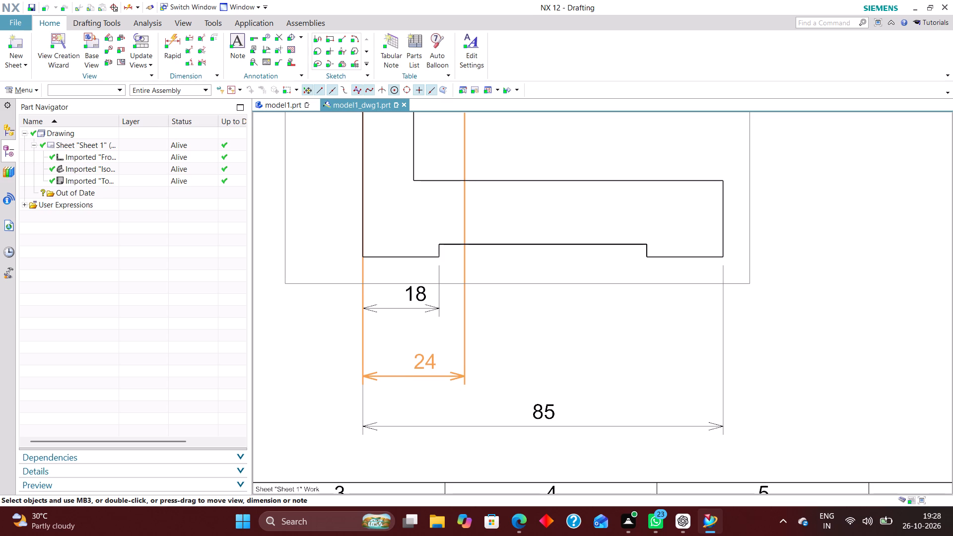
drag(424, 361, 422, 357)
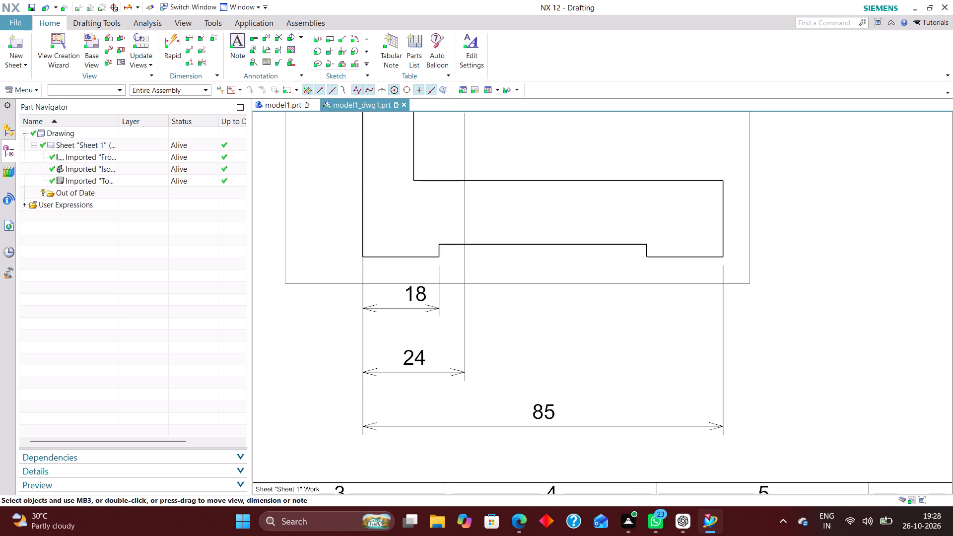
Add a Rapid Dimension with the Inferred method for the upper boss's width, placed above the front view.
scroll(452, 436, down, 3)
scroll(476, 408, up, 2)
right_drag(524, 353, 521, 363)
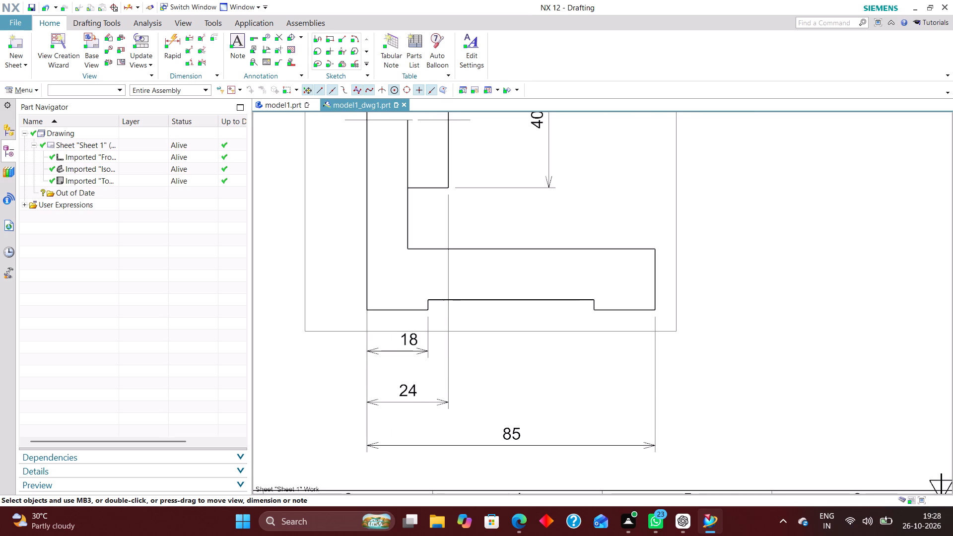
right_drag(521, 363, 503, 398)
scroll(493, 442, up, 4)
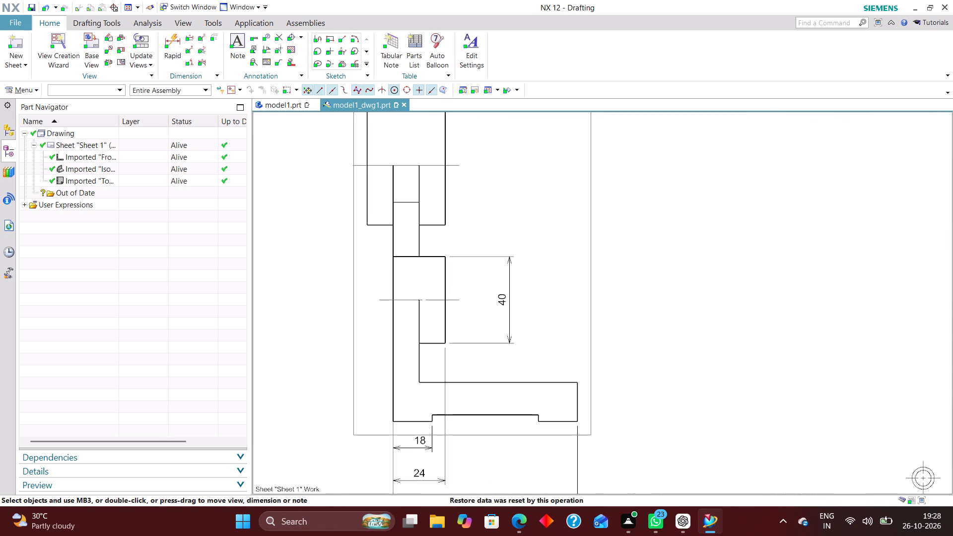
scroll(543, 324, down, 2)
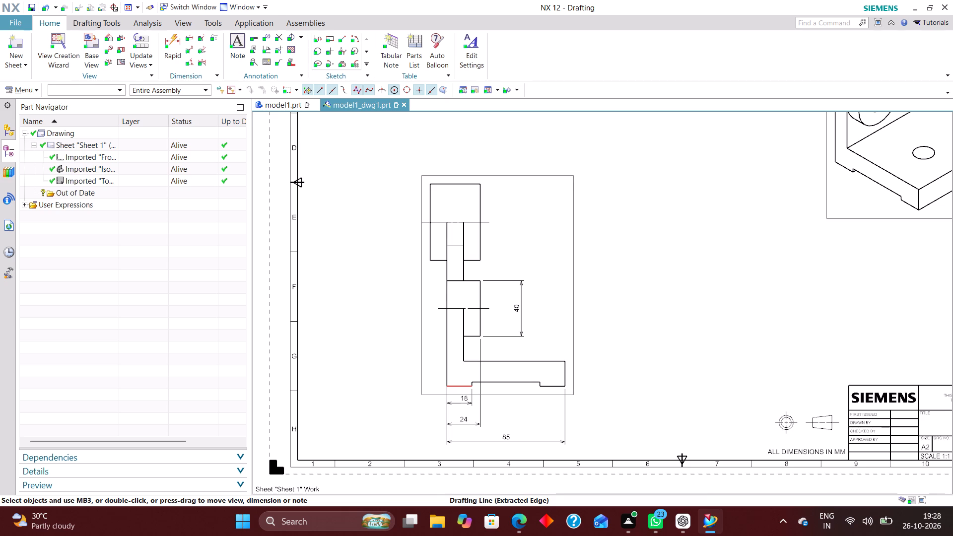
scroll(489, 408, up, 4)
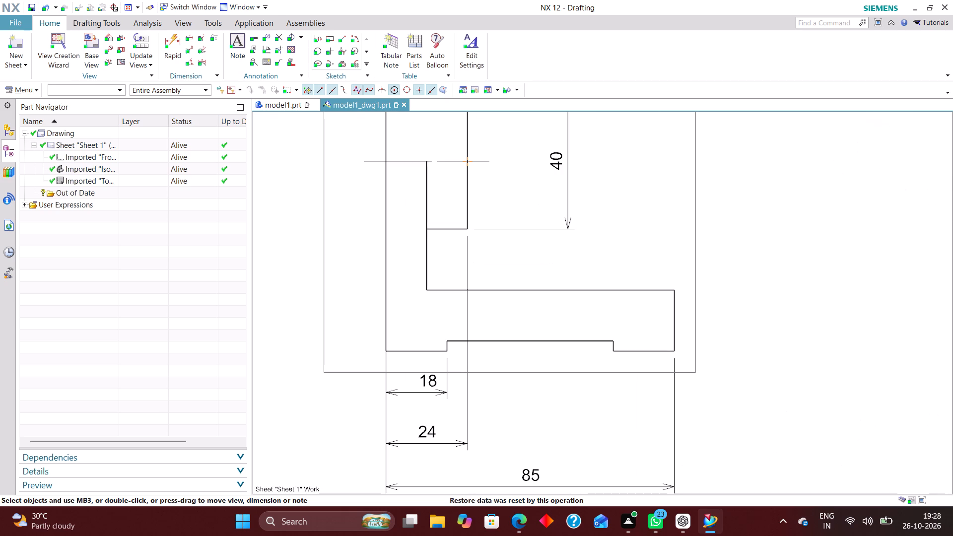
scroll(476, 410, down, 4)
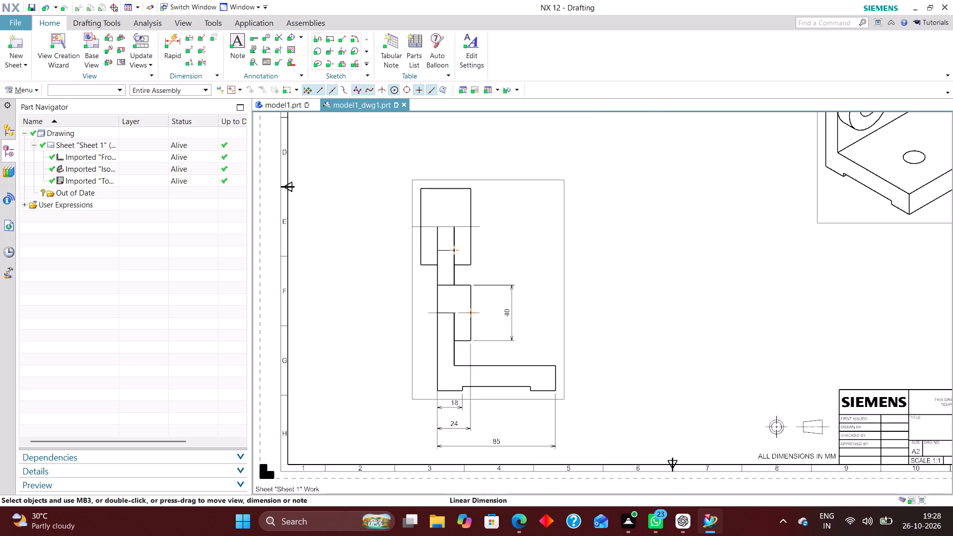
scroll(475, 327, down, 1)
scroll(479, 198, up, 3)
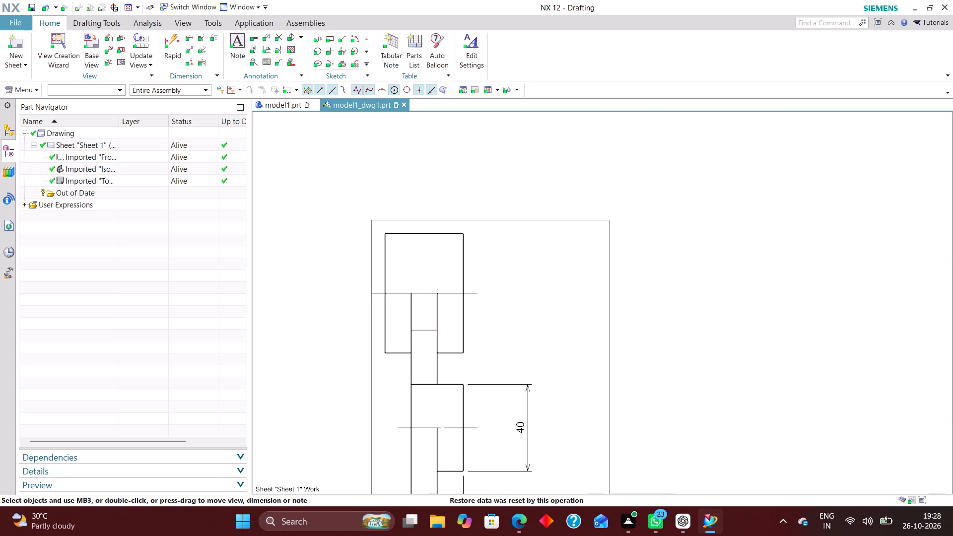
click(173, 34)
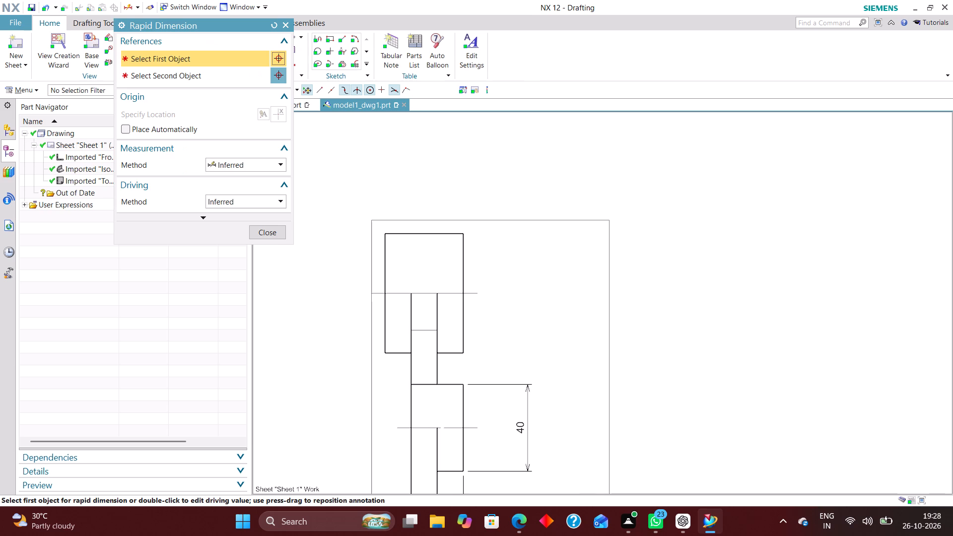
click(387, 231)
click(463, 231)
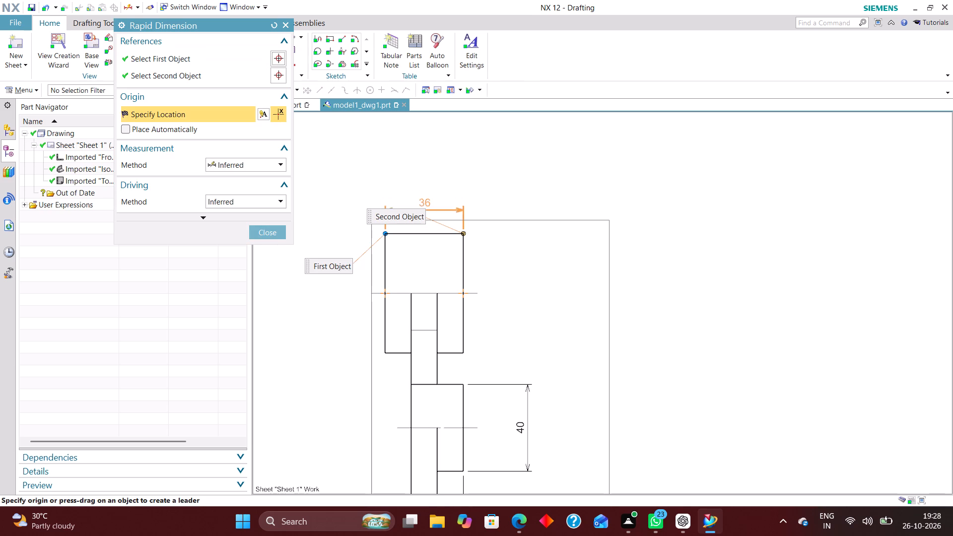
click(429, 160)
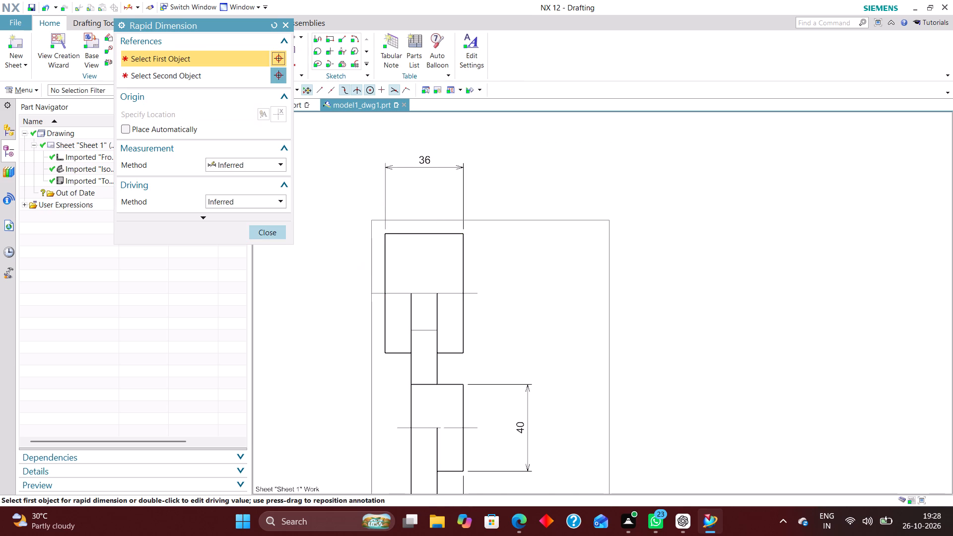
Dimension how far the upper boss projects beyond the right side of the web, placed just below the boss in the front view.
scroll(407, 232, down, 3)
scroll(422, 293, up, 6)
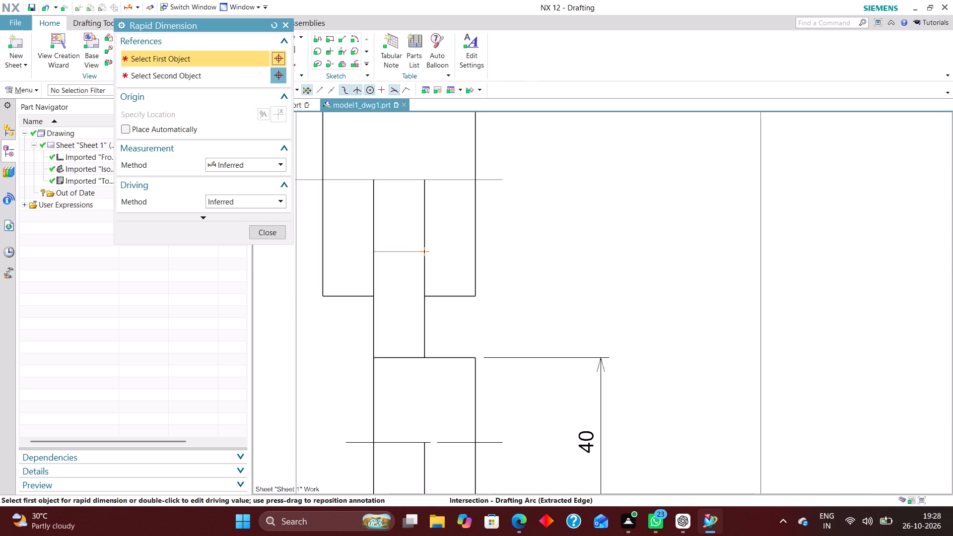
click(426, 295)
click(476, 297)
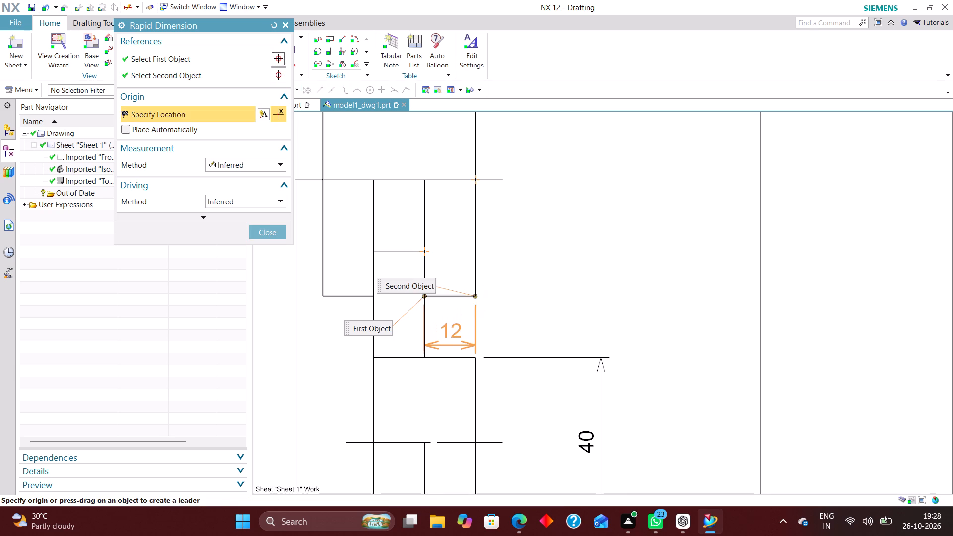
click(450, 331)
scroll(387, 279, down, 4)
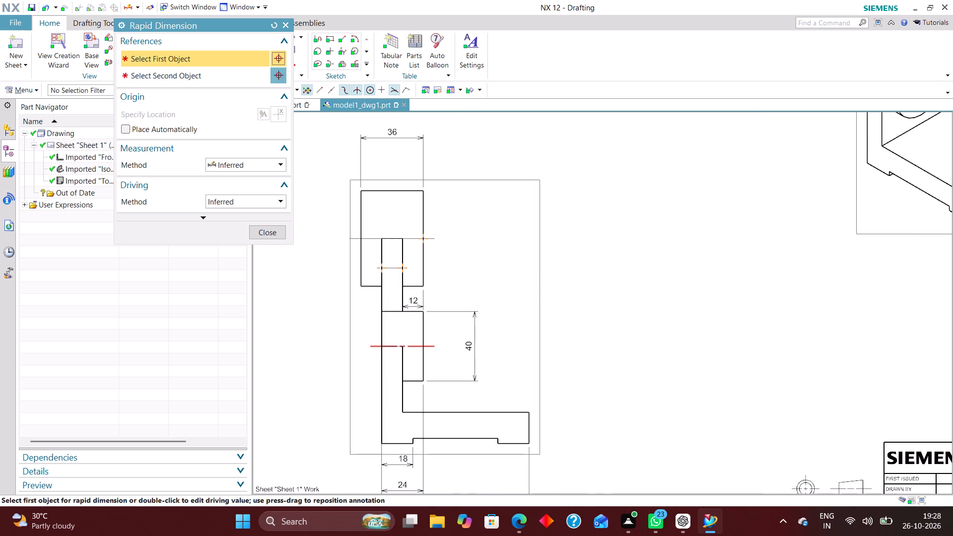
scroll(398, 351, up, 2)
scroll(408, 275, down, 2)
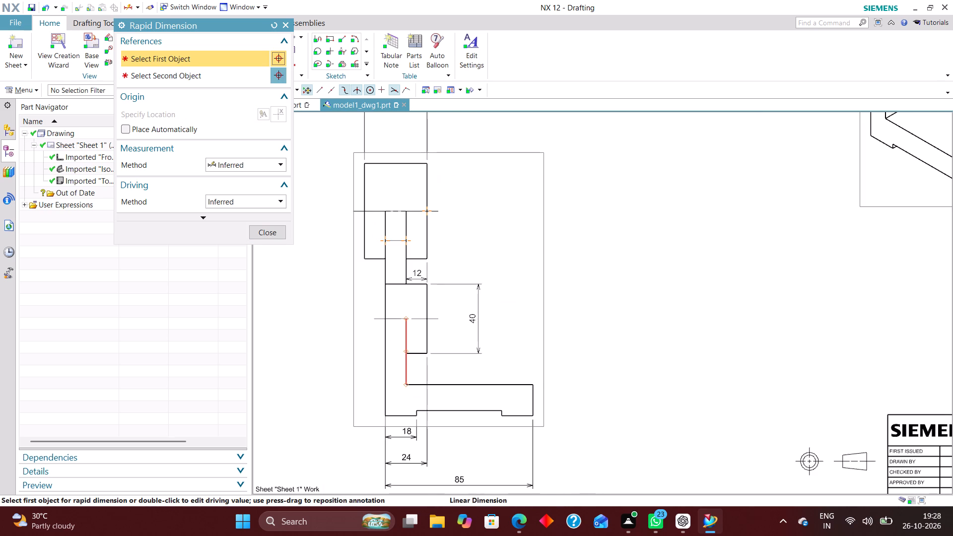
scroll(405, 352, down, 4)
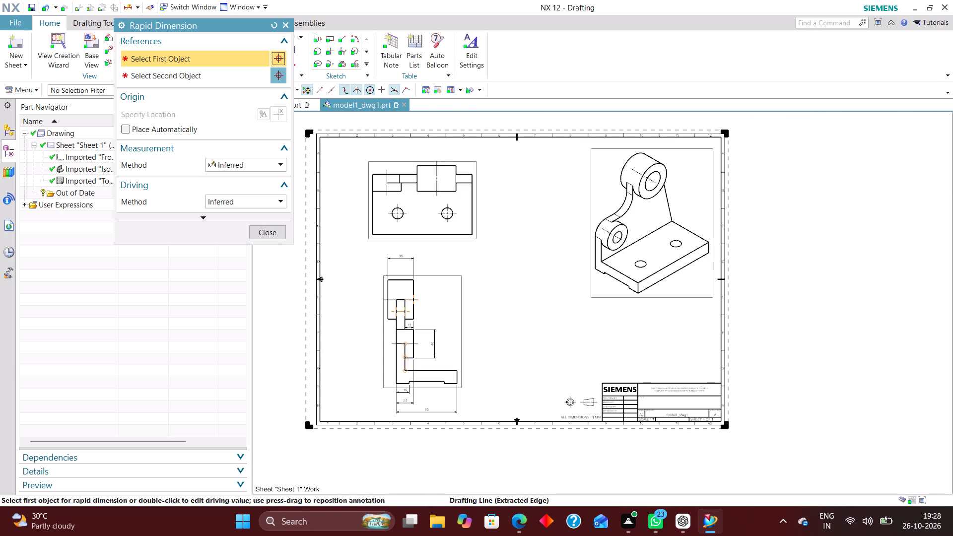
scroll(409, 282, up, 2)
scroll(413, 361, down, 1)
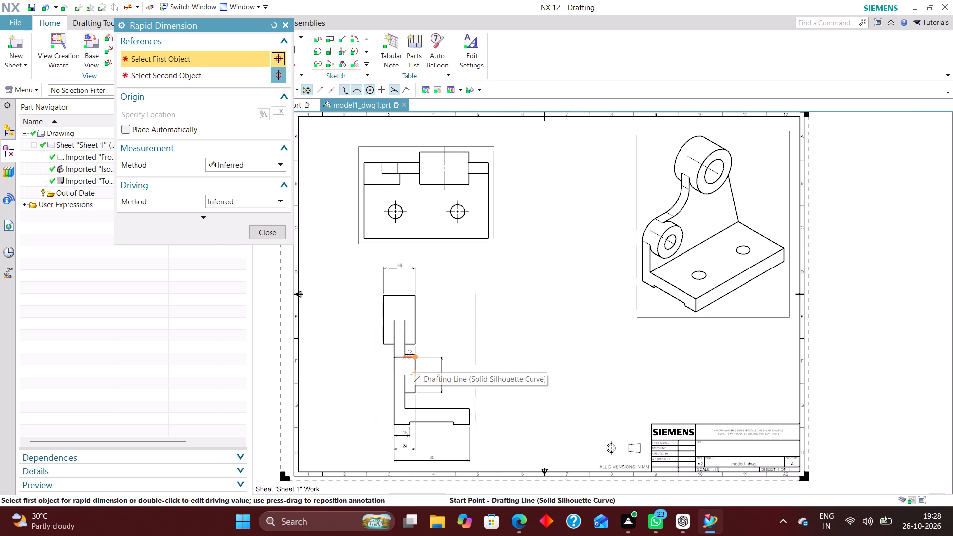
click(271, 233)
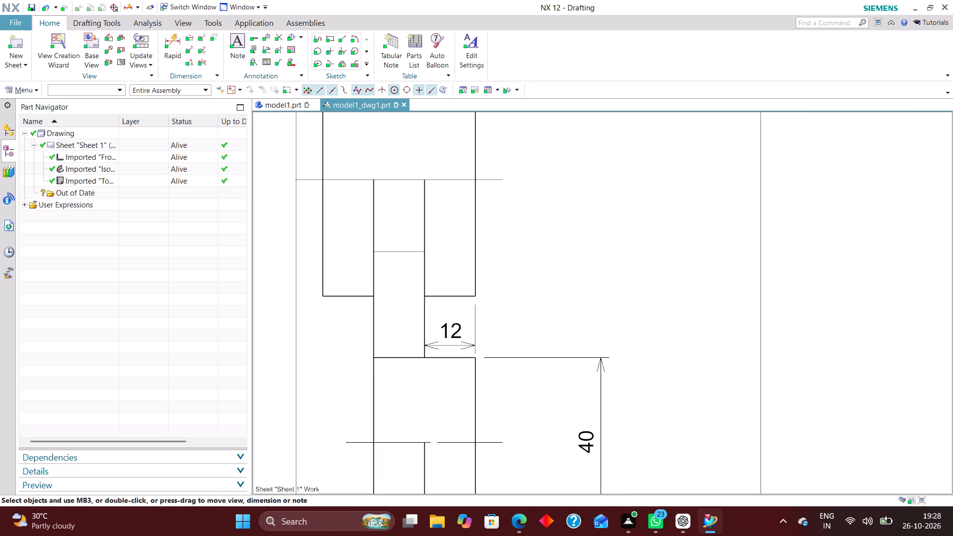
Add an inferred Rapid Dimension for the upper boss's length in the top view, placed just below the boss.
click(170, 40)
scroll(377, 382, down, 5)
scroll(442, 301, down, 2)
scroll(429, 159, up, 5)
click(415, 227)
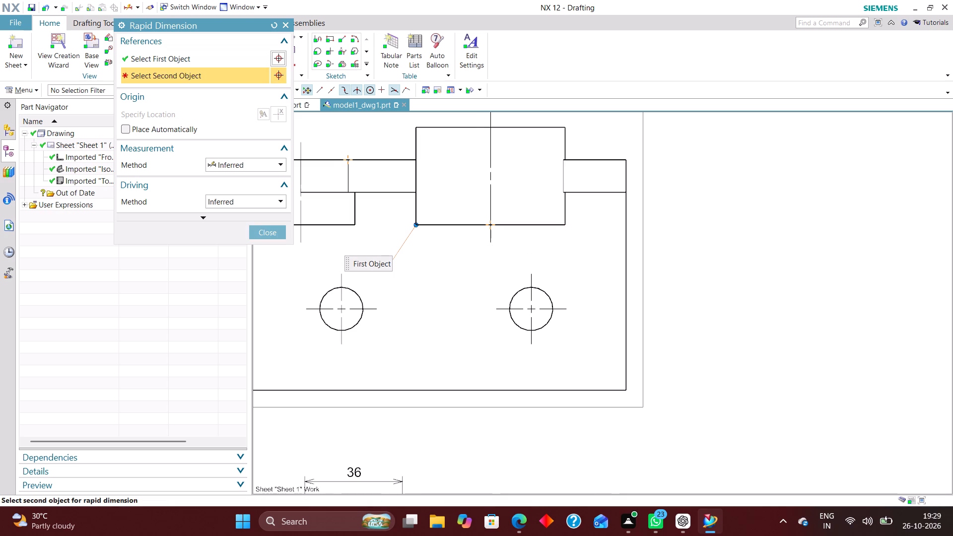
click(568, 227)
click(498, 268)
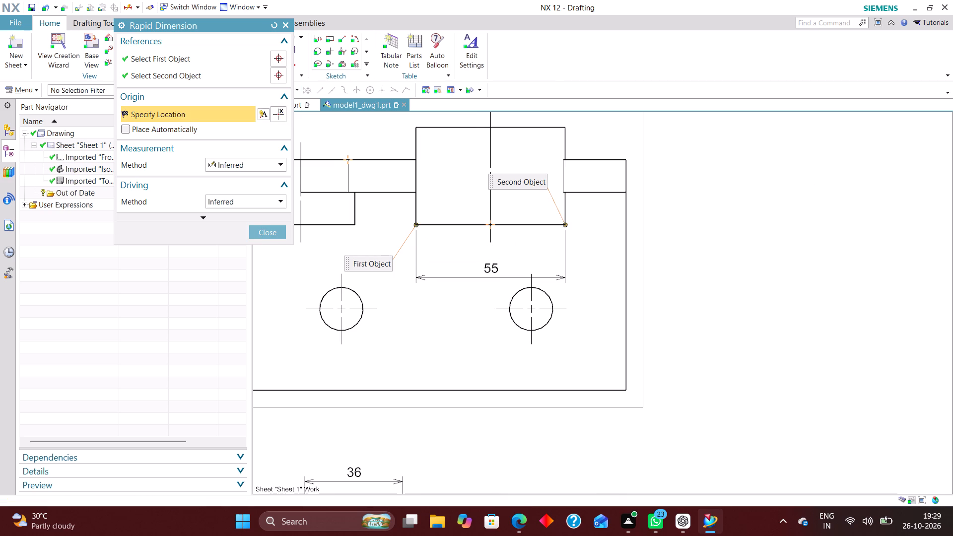
click(273, 233)
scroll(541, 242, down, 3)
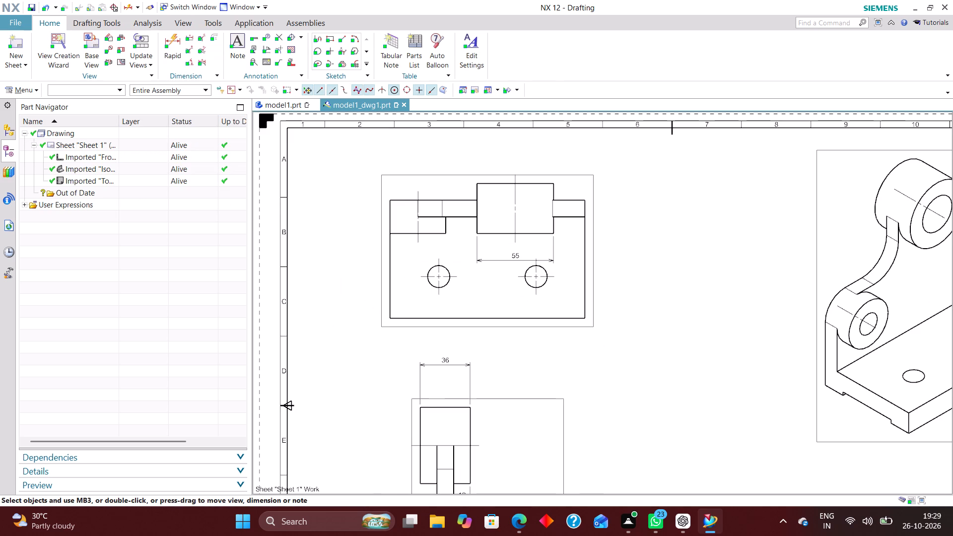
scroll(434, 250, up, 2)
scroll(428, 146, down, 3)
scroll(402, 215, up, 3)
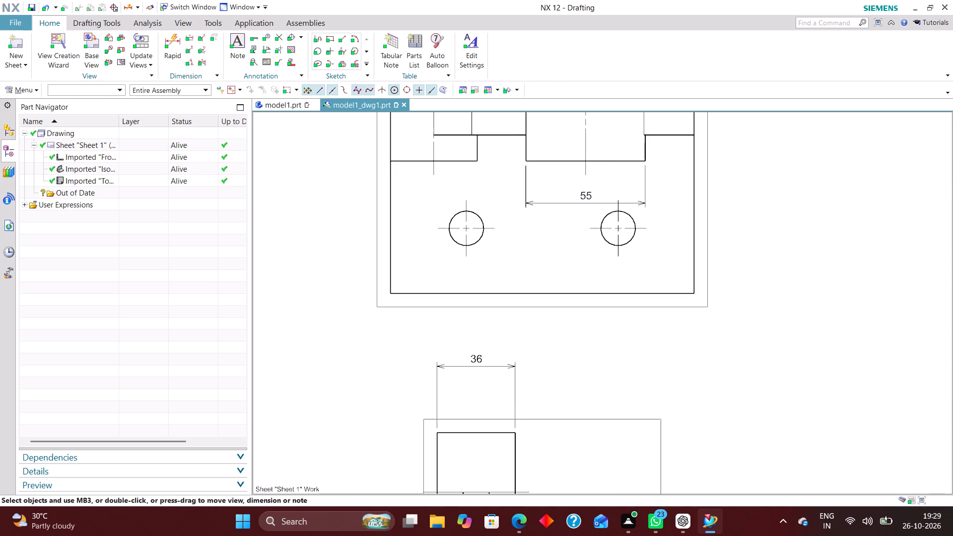
Add an inferred Rapid Dimension for the lower boss's diameter in the top view, placed just below the boss.
click(174, 41)
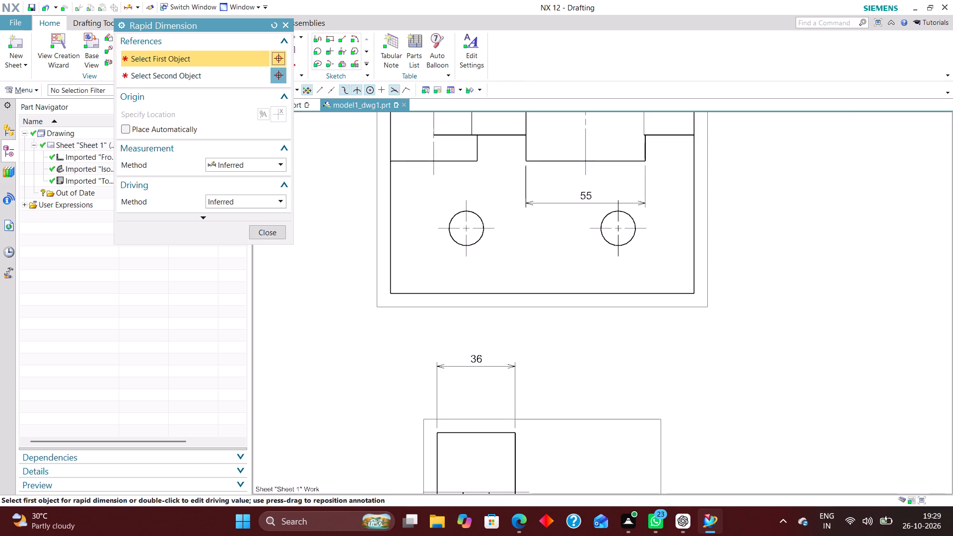
click(390, 162)
click(477, 162)
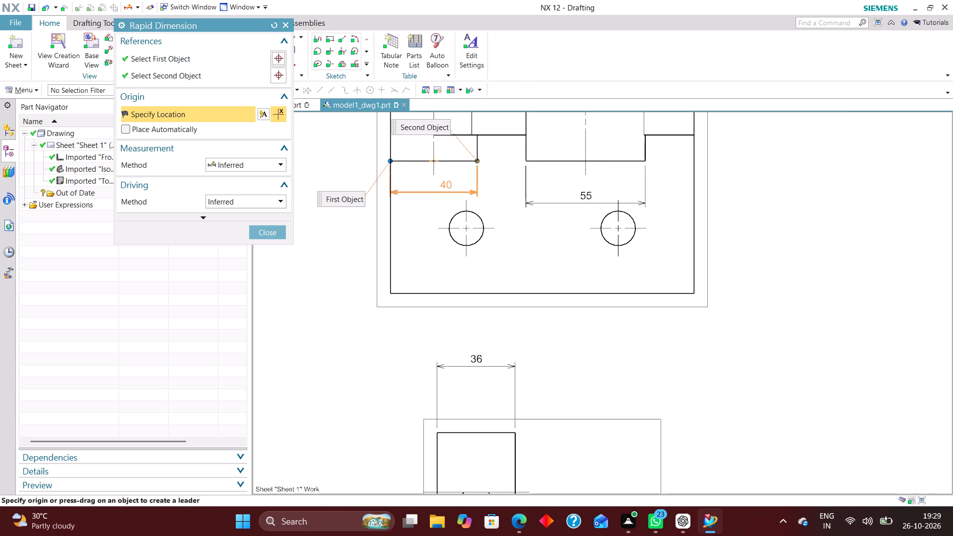
click(439, 197)
click(264, 232)
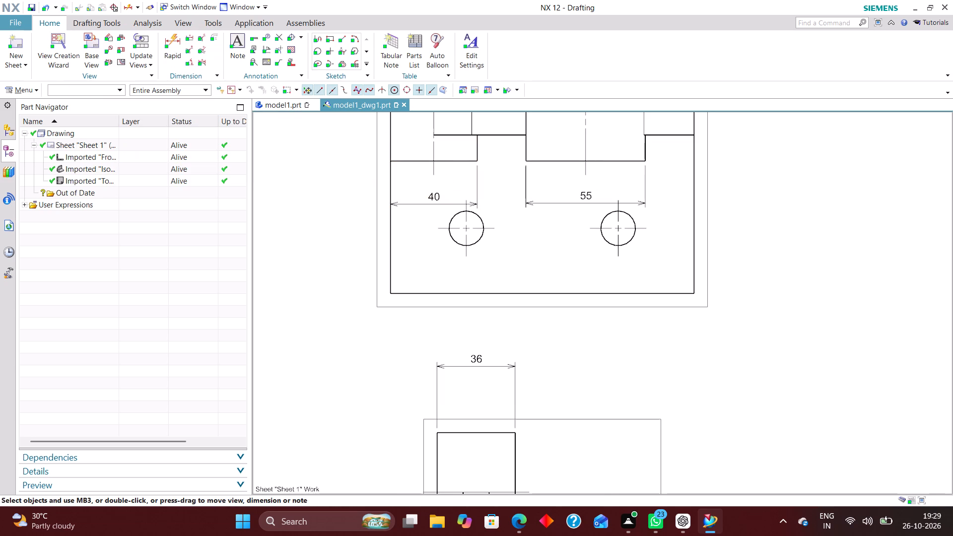
Nudge the lower boss's dimension in the top view closer to the boss and set its measurement method to Cylindrical.
scroll(351, 199, down, 3)
scroll(404, 275, up, 2)
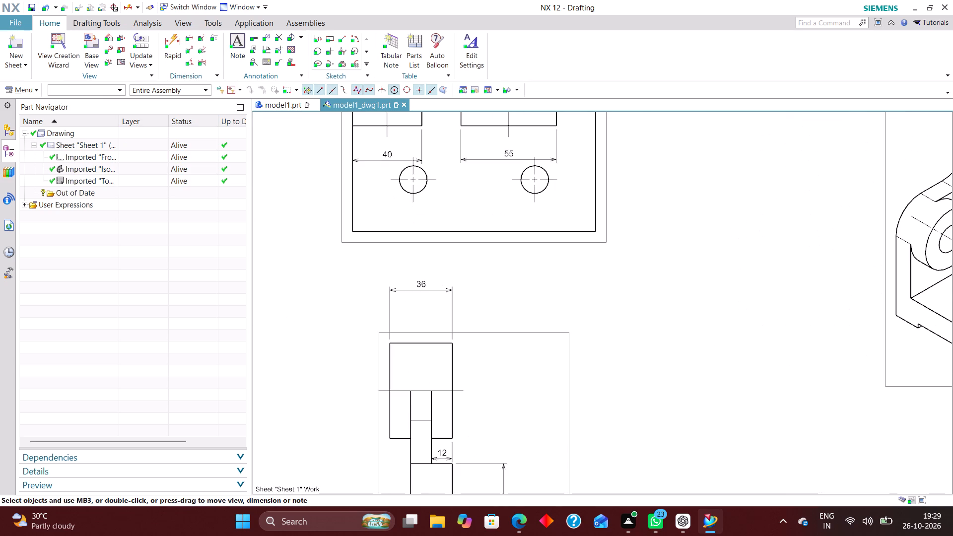
scroll(389, 242, down, 2)
scroll(393, 173, up, 6)
drag(380, 234, 378, 208)
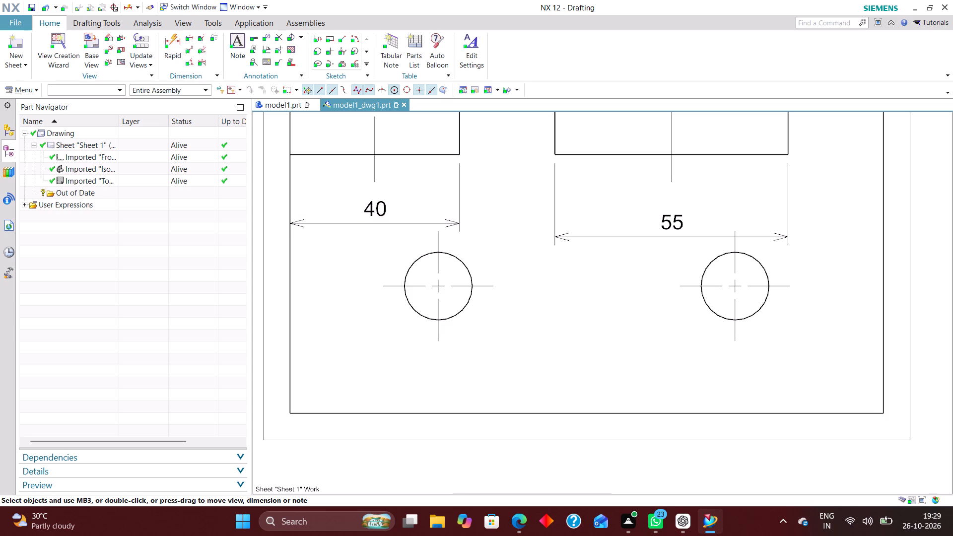
double_click(379, 217)
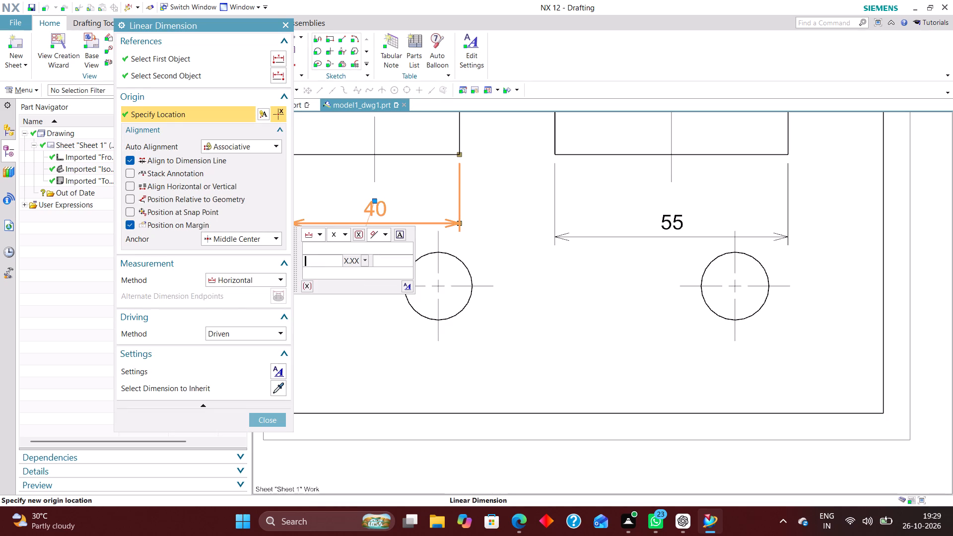
click(264, 276)
click(257, 333)
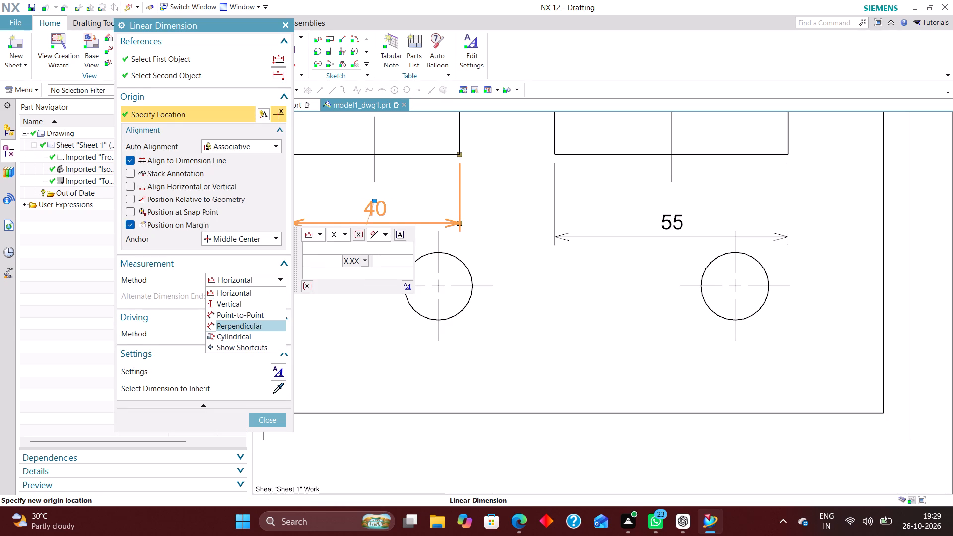
click(280, 401)
Set the measurement method of the upper boss's dimension in the top view to Cylindrical.
scroll(348, 290, down, 3)
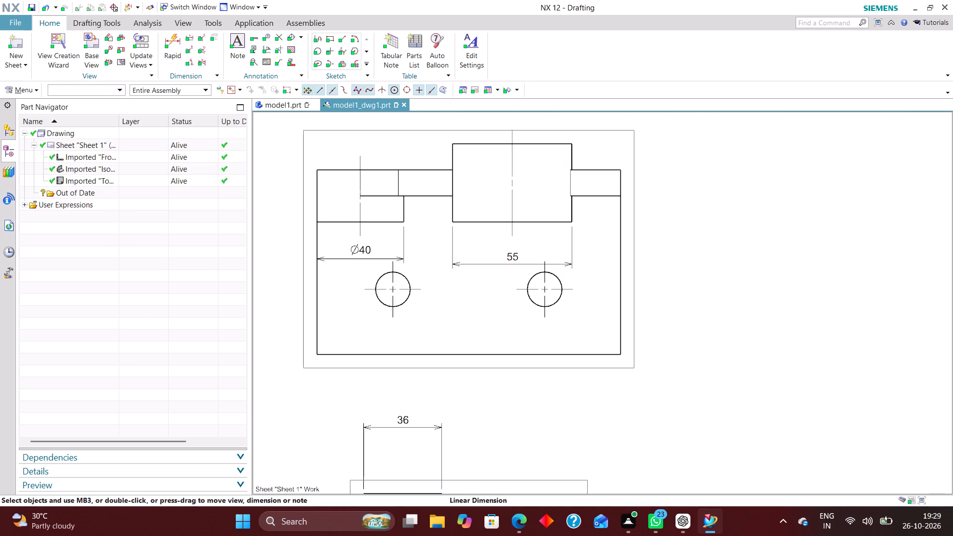
double_click(512, 264)
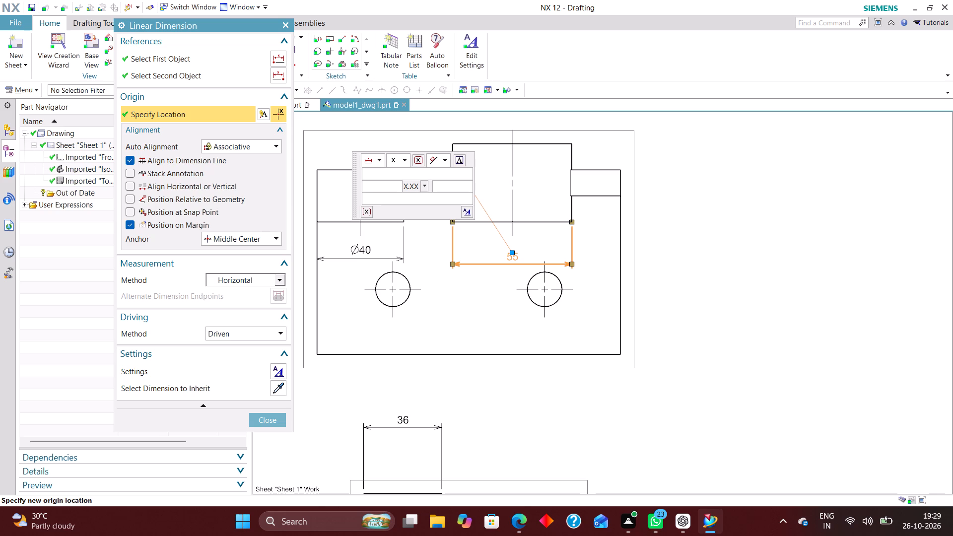
click(273, 278)
click(261, 335)
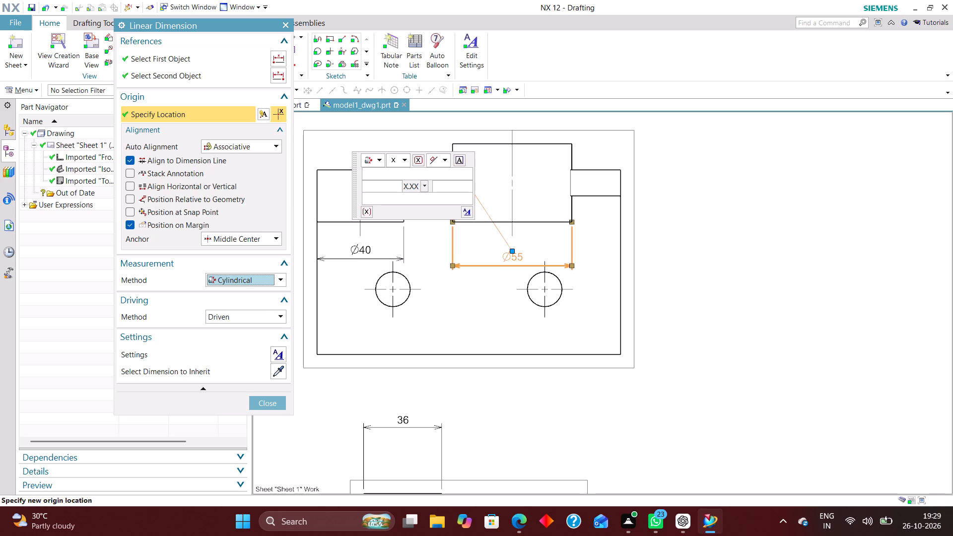
click(272, 403)
Move the upper boss's projection dimension in the front view up inside the boss outline, above its centreline.
scroll(477, 169, down, 4)
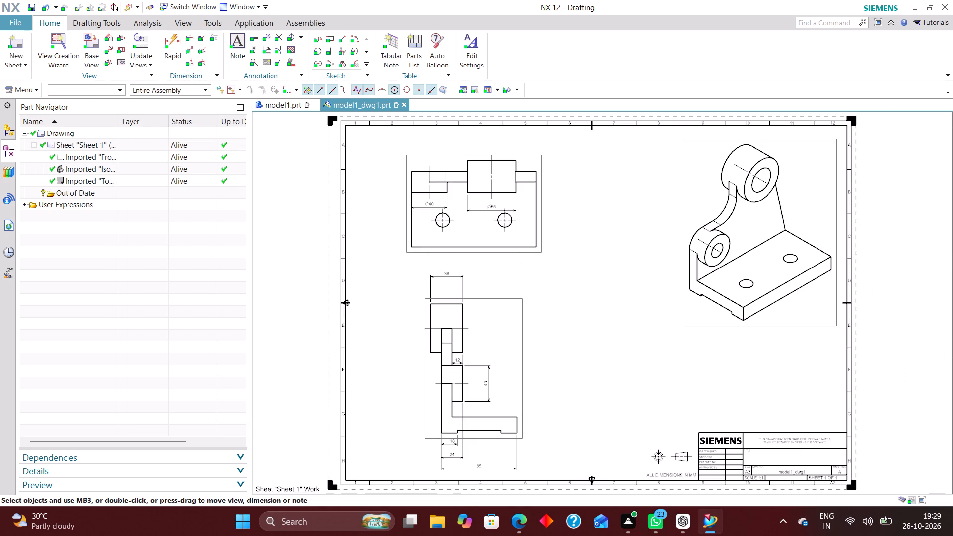
scroll(476, 362, up, 4)
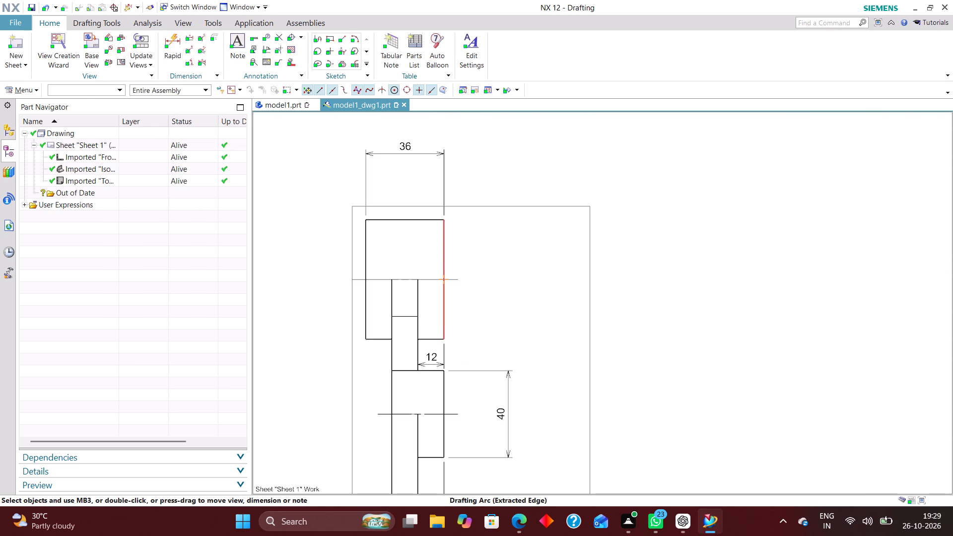
scroll(446, 332, up, 2)
drag(424, 380, 420, 196)
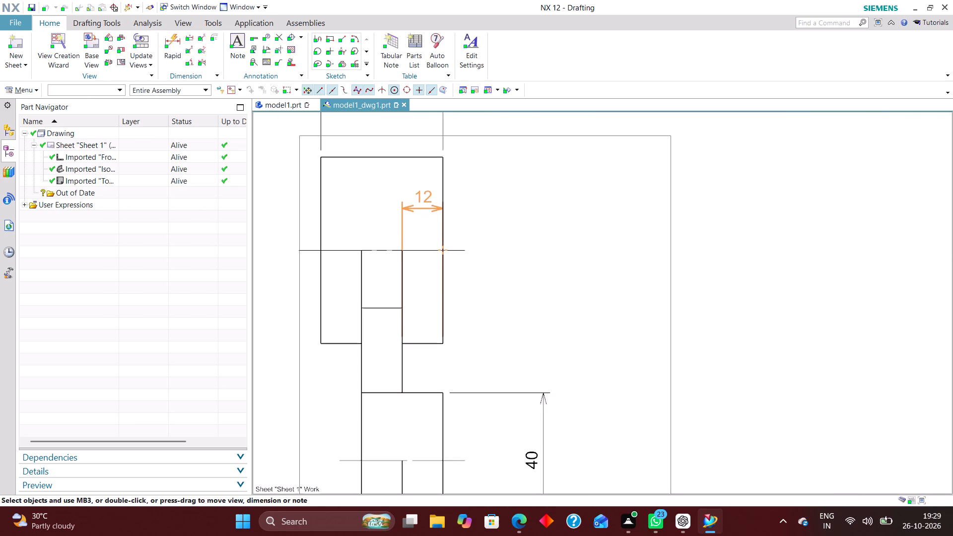
drag(420, 196, 423, 206)
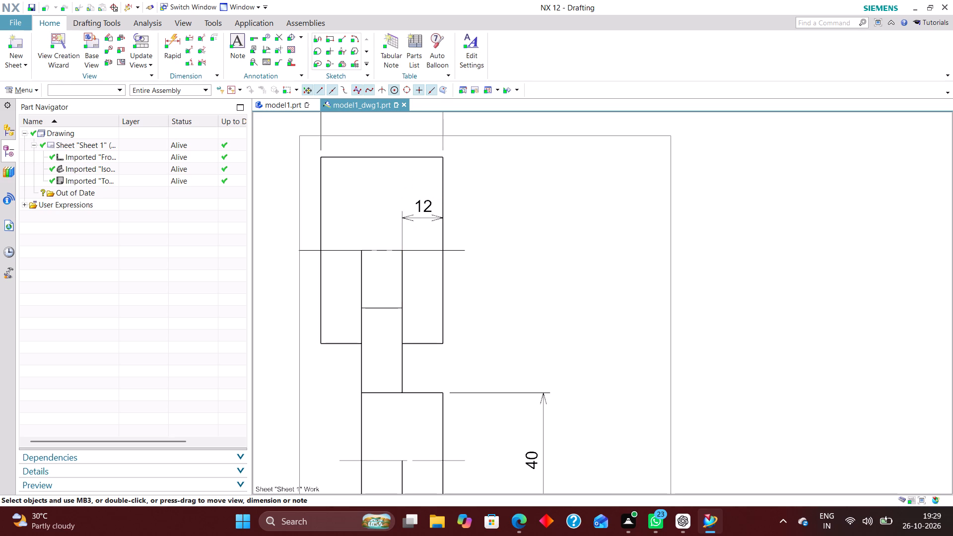
Add an inferred Rapid Dimension for the web's thickness in the top view, placed outside the view to the right.
scroll(452, 226, down, 4)
right_drag(616, 196, 560, 249)
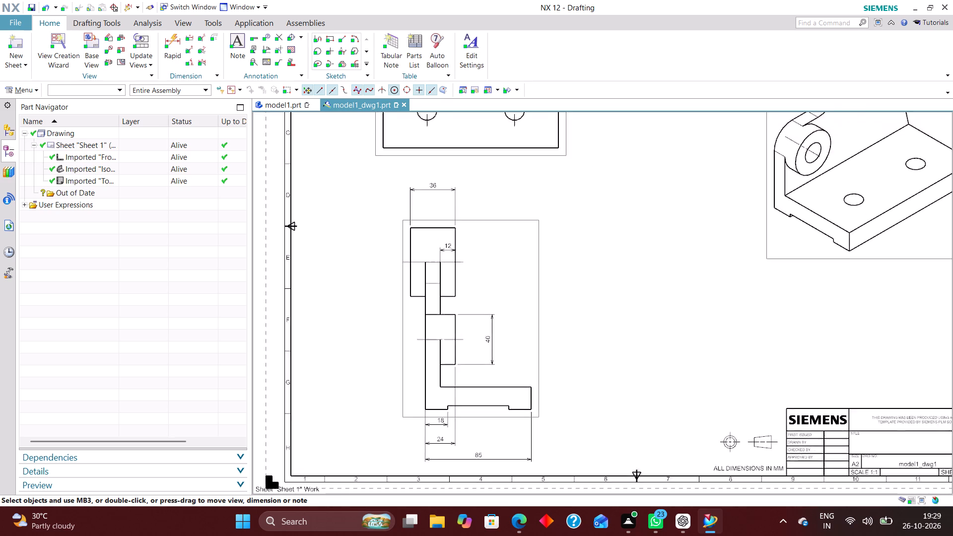
scroll(512, 173, up, 5)
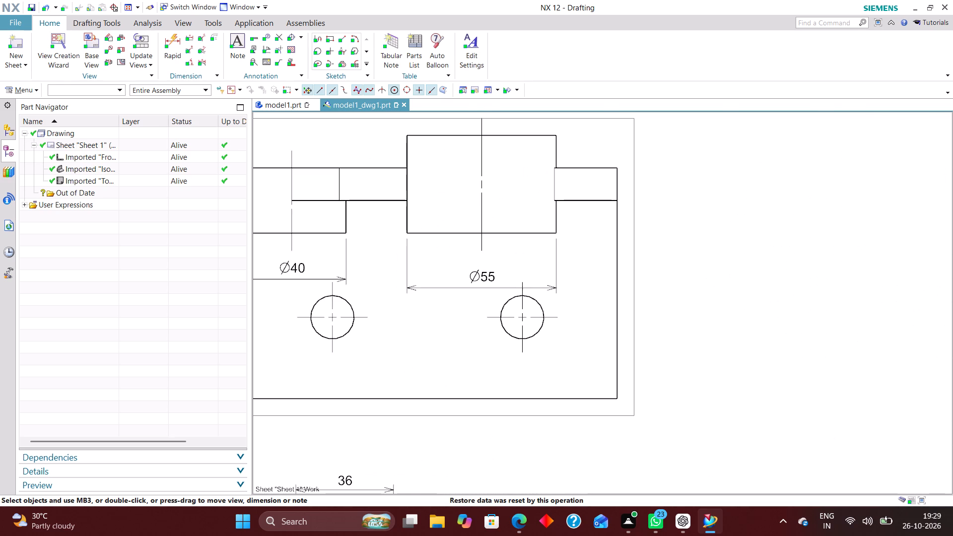
scroll(408, 224, down, 4)
scroll(501, 187, up, 2)
click(179, 34)
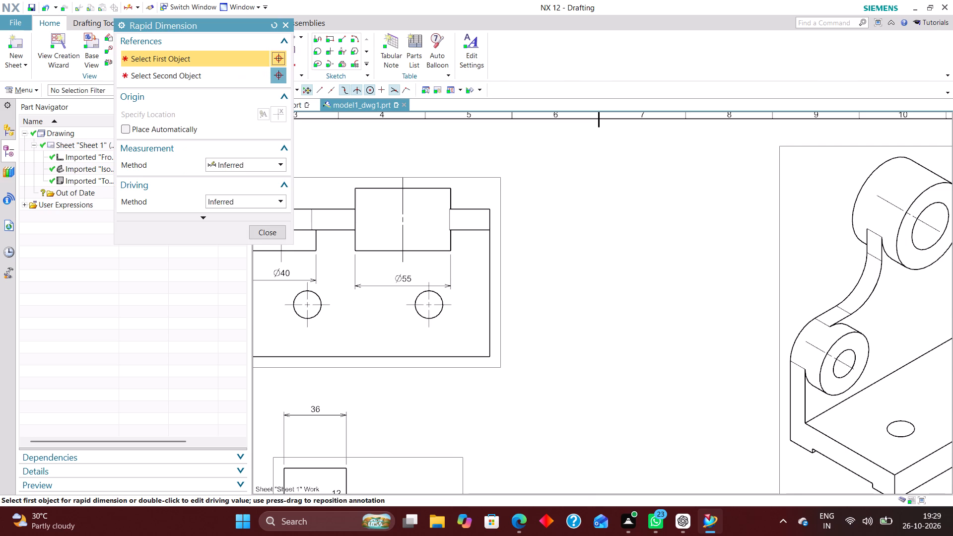
scroll(473, 219, up, 5)
click(511, 192)
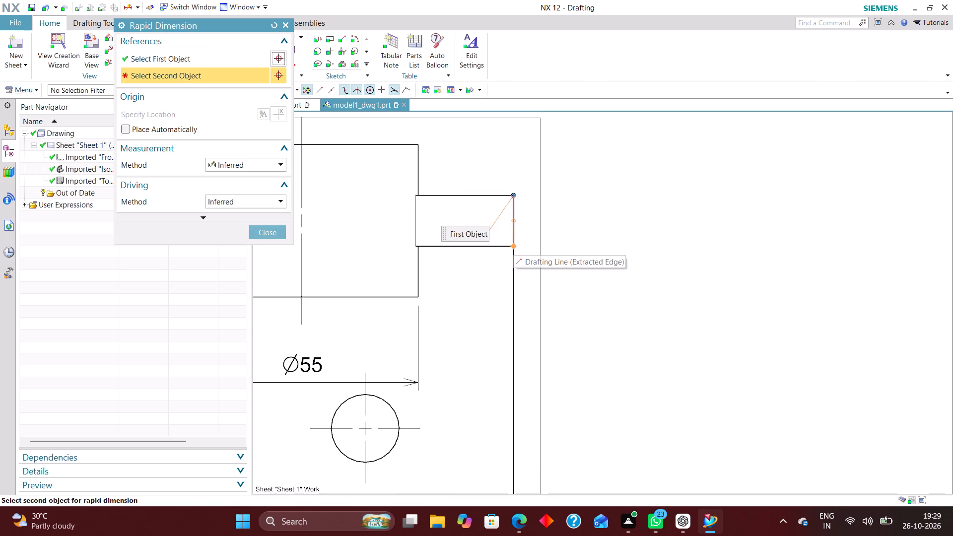
click(513, 243)
click(630, 220)
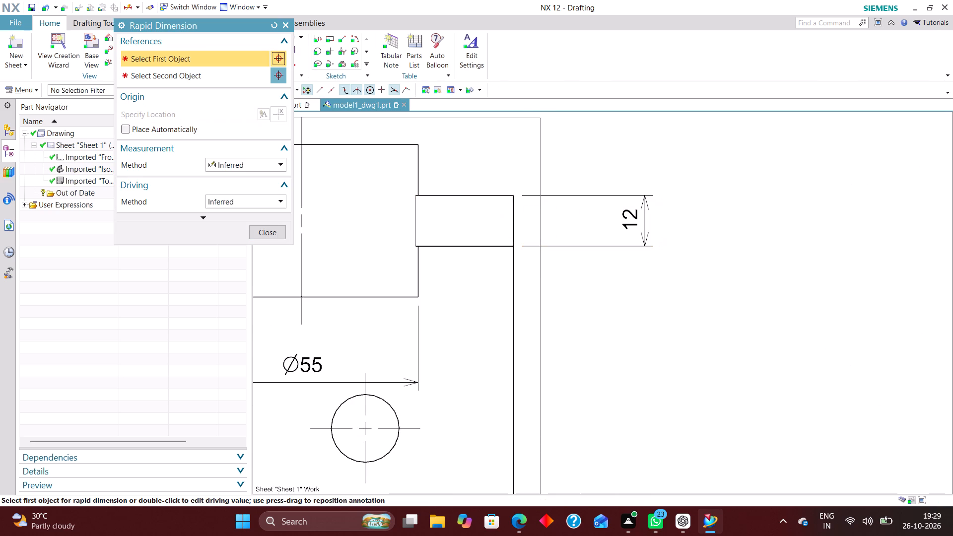
Dimension the centre-to-centre distance between the two base holes in the top view, placed below the view.
scroll(651, 220, down, 4)
scroll(507, 231, down, 4)
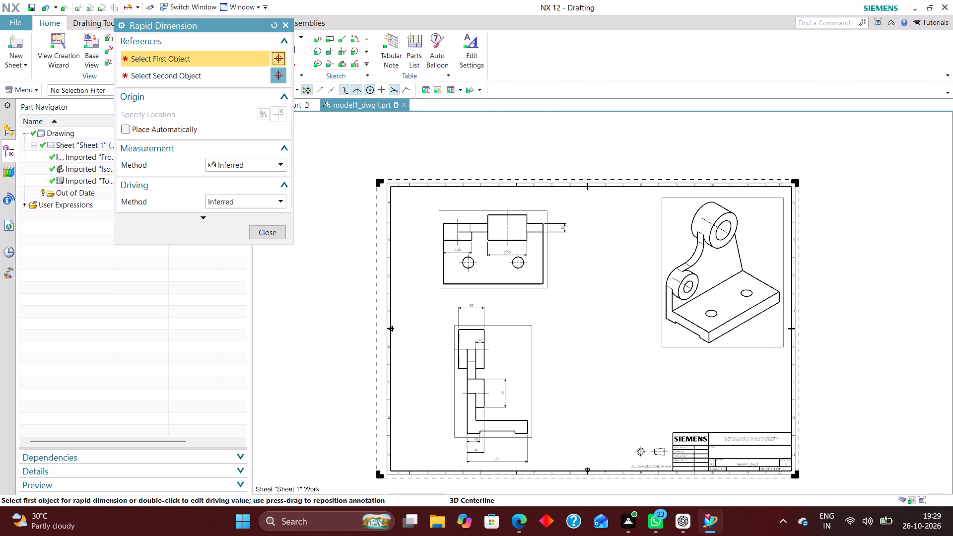
scroll(477, 279, up, 6)
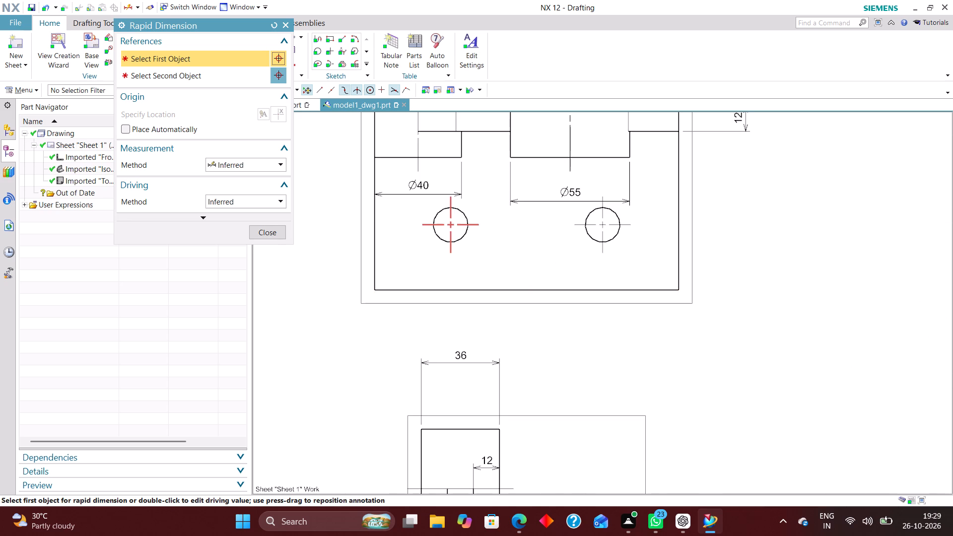
click(448, 251)
click(605, 252)
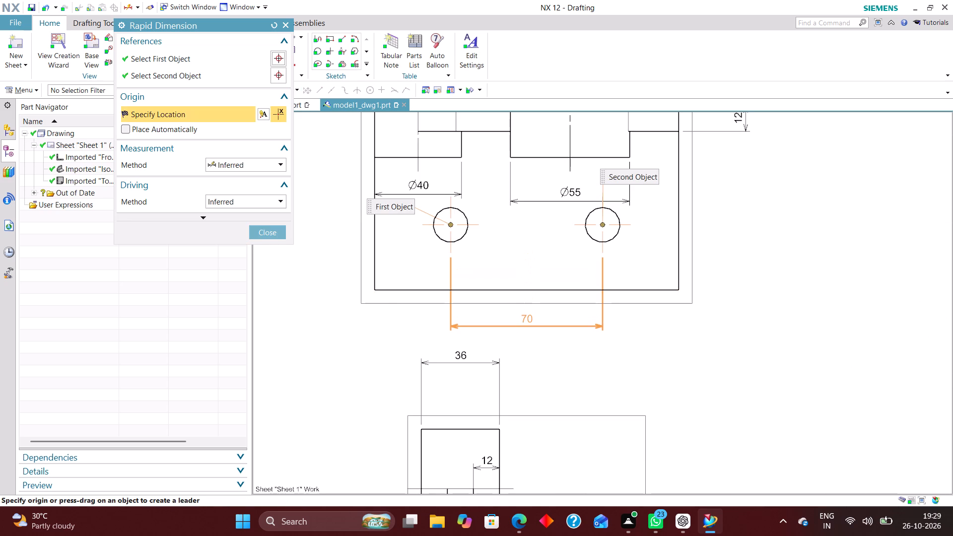
click(522, 319)
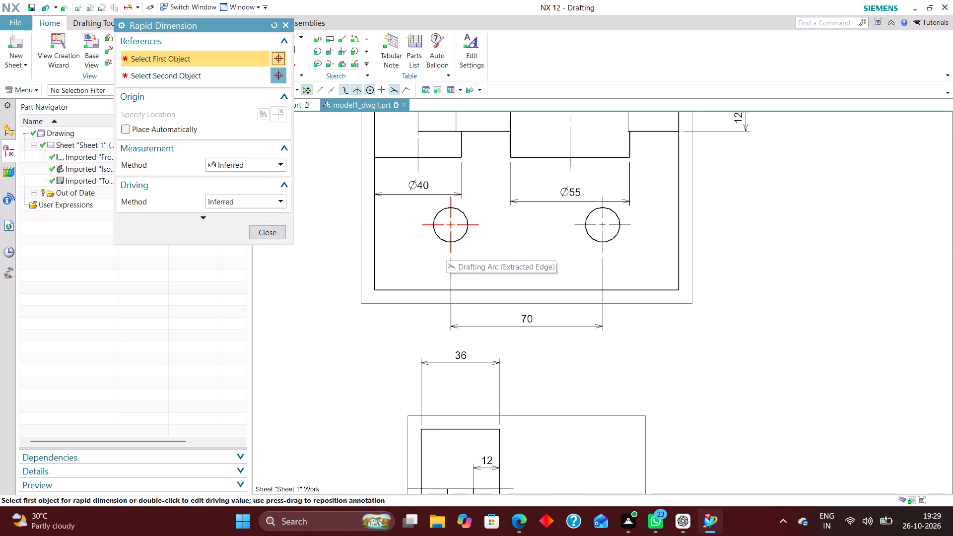
Dimension the left base hole's centre from the base's left edge, placed below the top view beside the hole spacing dimension.
scroll(416, 239, down, 6)
scroll(428, 240, up, 3)
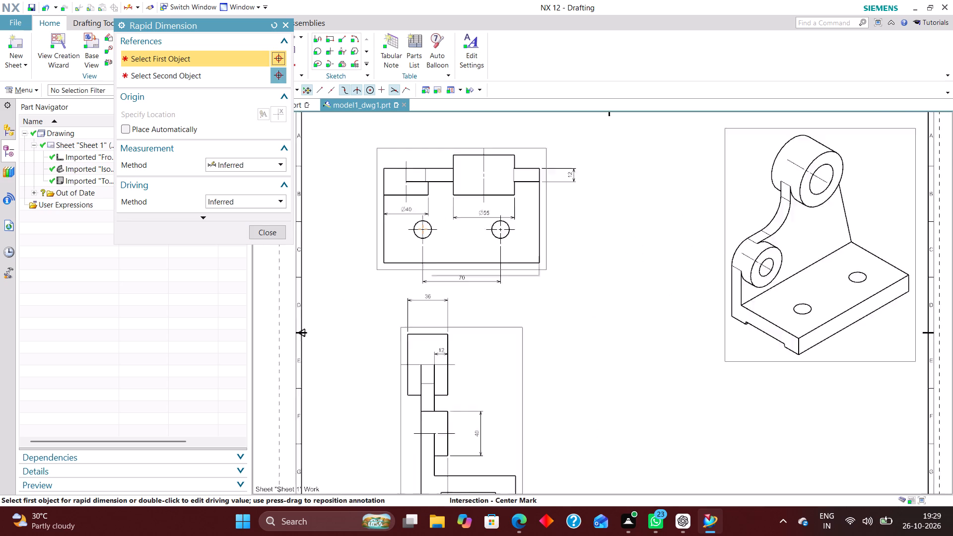
scroll(383, 244, up, 3)
click(364, 244)
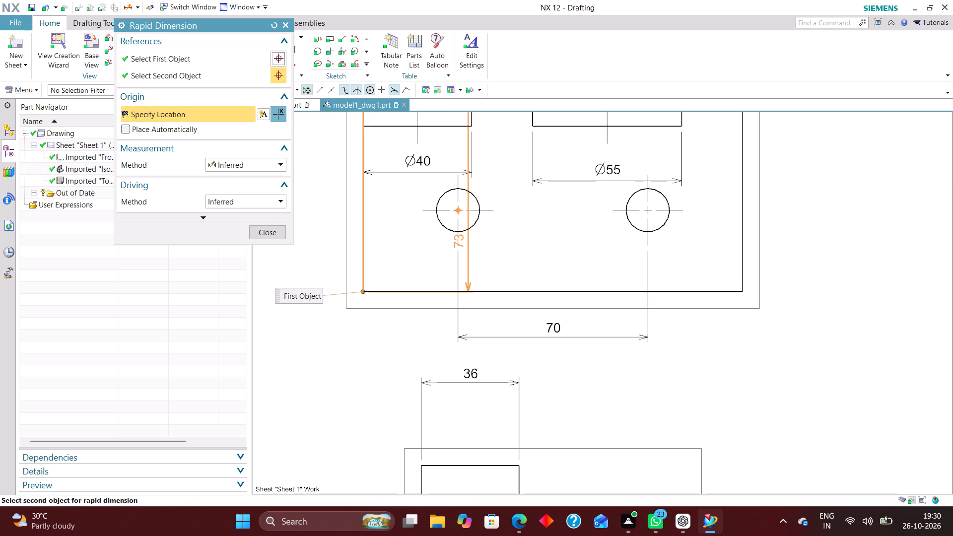
click(456, 221)
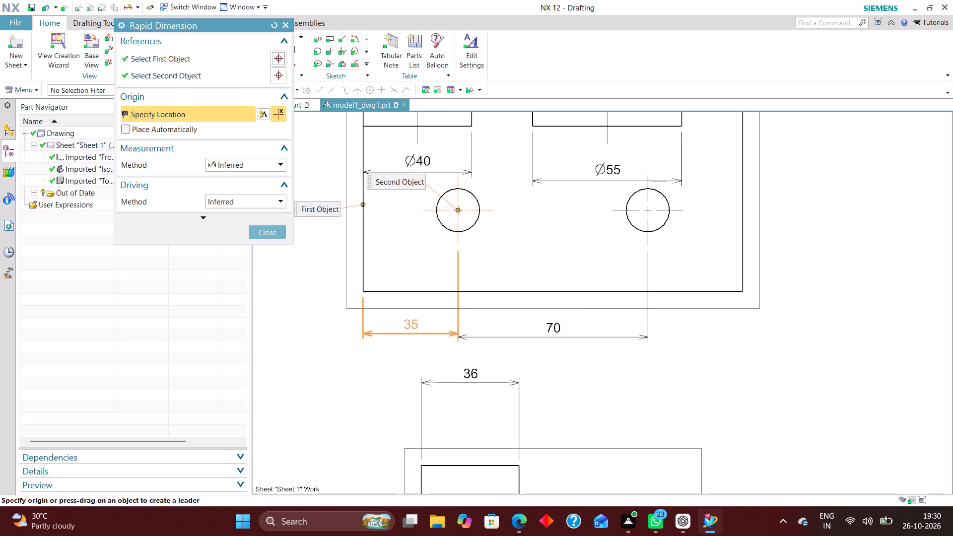
click(415, 328)
Examine the dimensioned top and front views for remaining dimensions, and end Rapid Dimension.
scroll(462, 351, down, 3)
scroll(467, 259, up, 4)
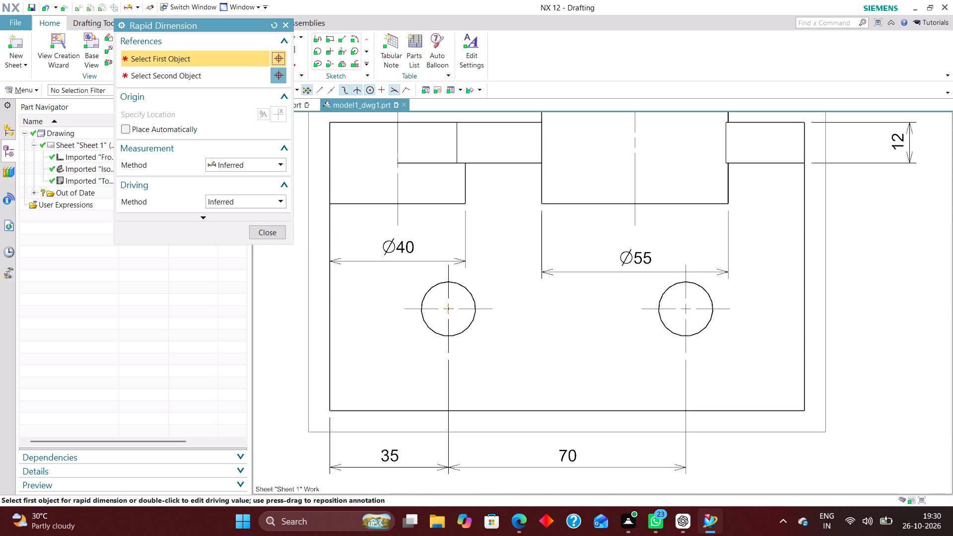
scroll(458, 266, down, 6)
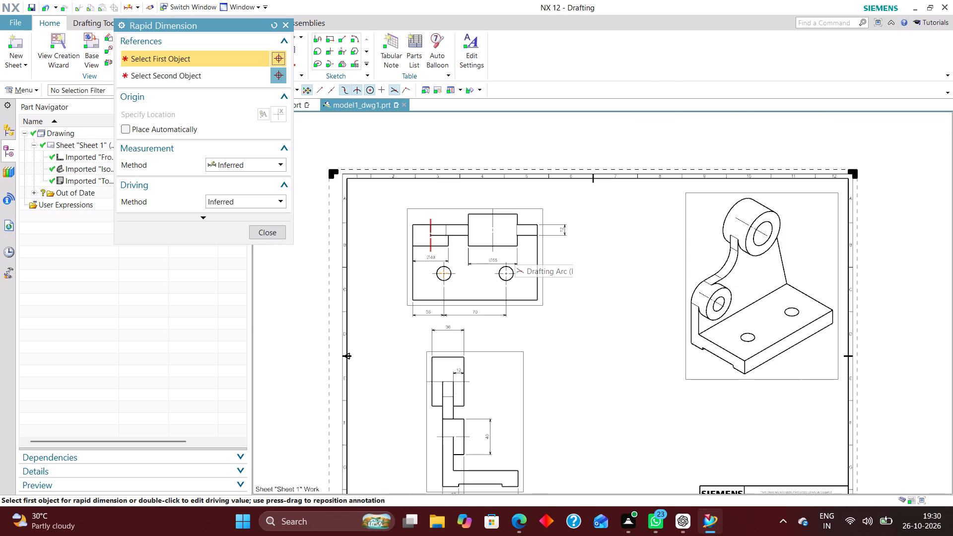
scroll(430, 242, up, 5)
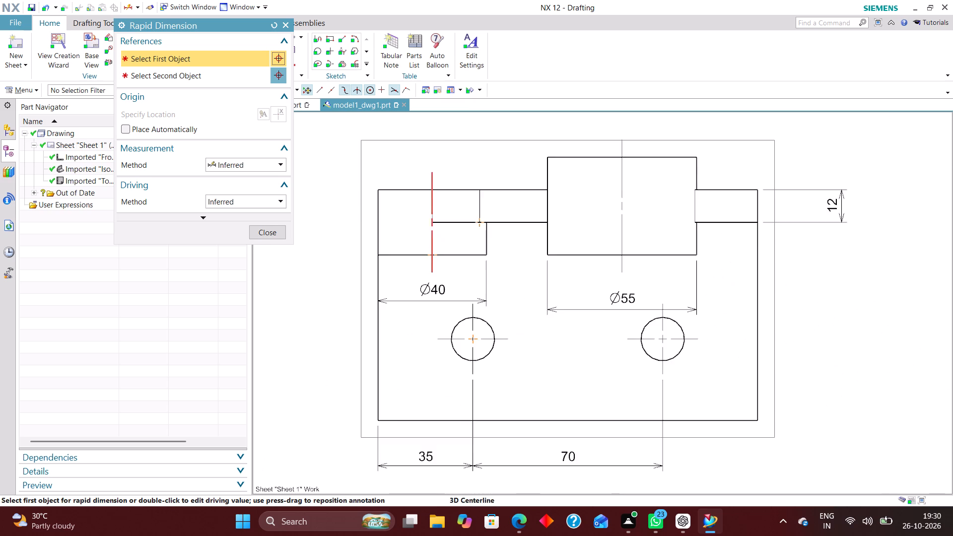
scroll(430, 241, down, 5)
scroll(478, 201, down, 3)
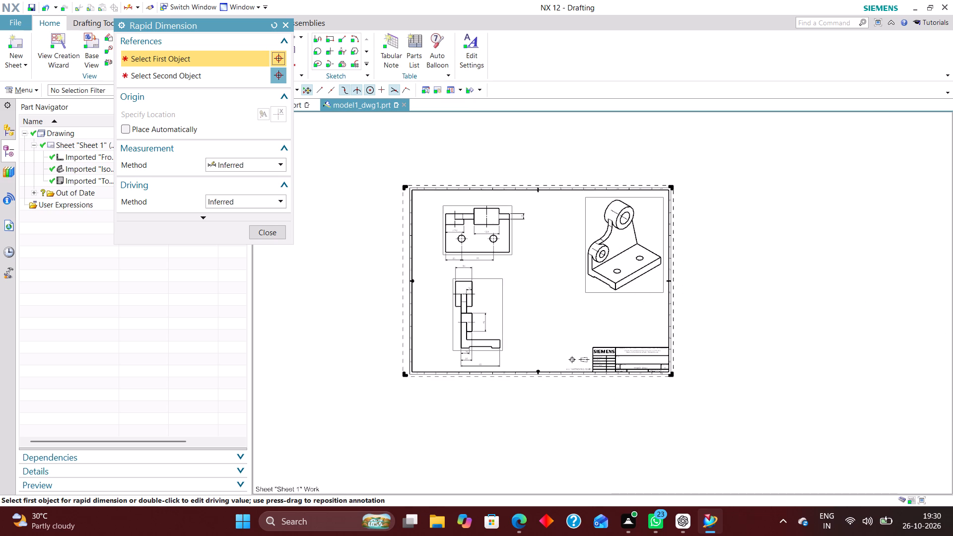
scroll(468, 318, up, 6)
scroll(432, 267, down, 4)
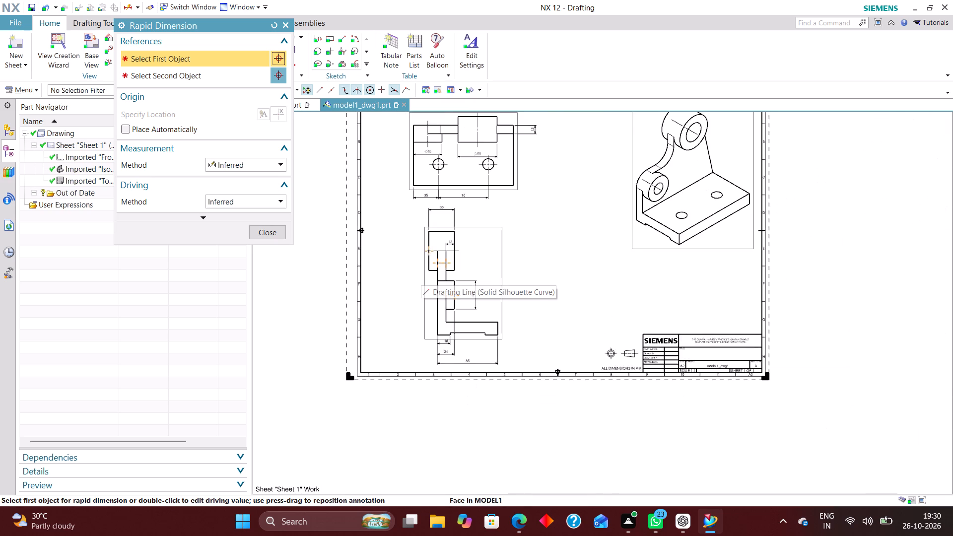
scroll(418, 273, down, 1)
scroll(360, 254, up, 3)
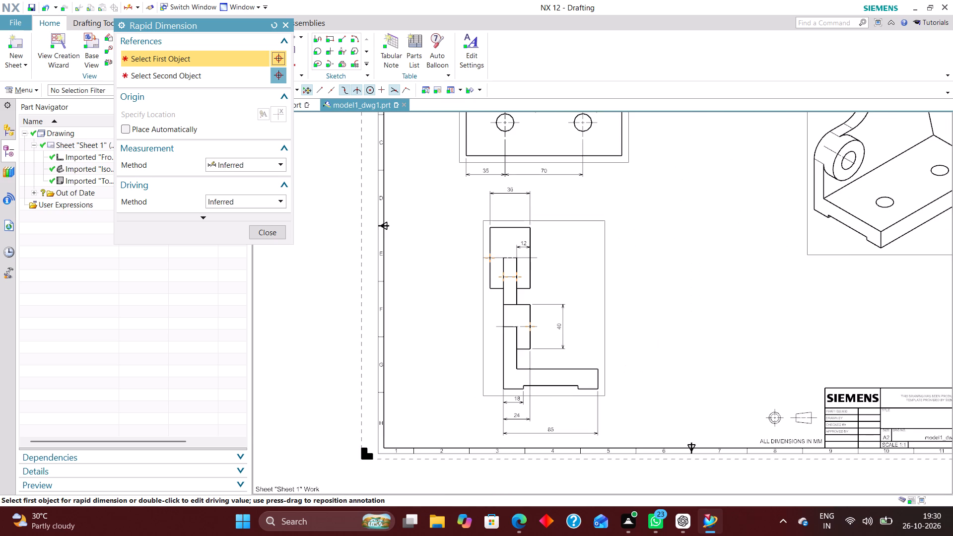
click(274, 233)
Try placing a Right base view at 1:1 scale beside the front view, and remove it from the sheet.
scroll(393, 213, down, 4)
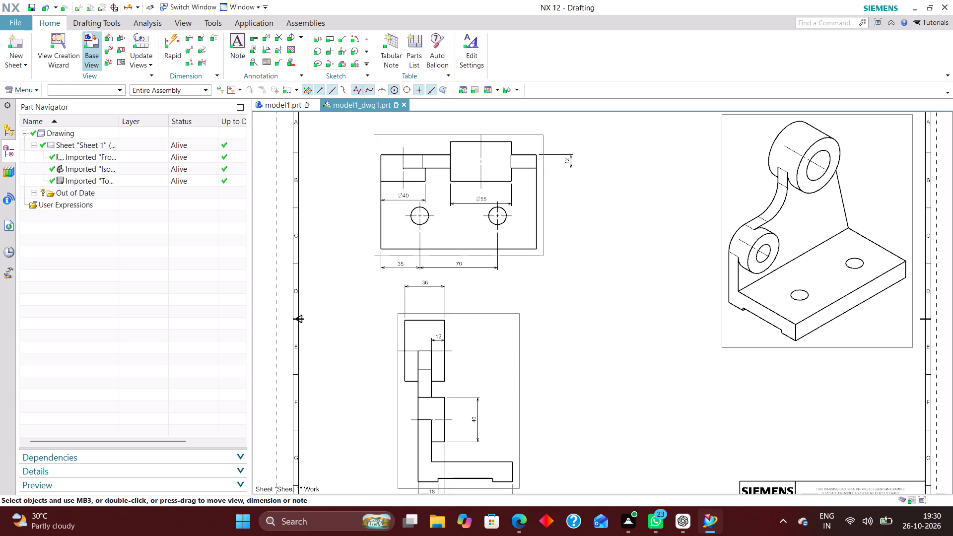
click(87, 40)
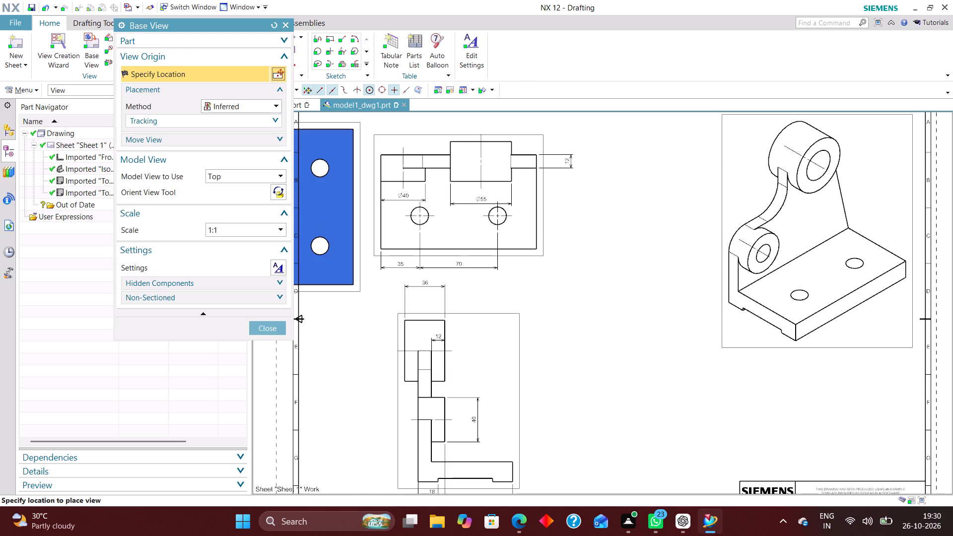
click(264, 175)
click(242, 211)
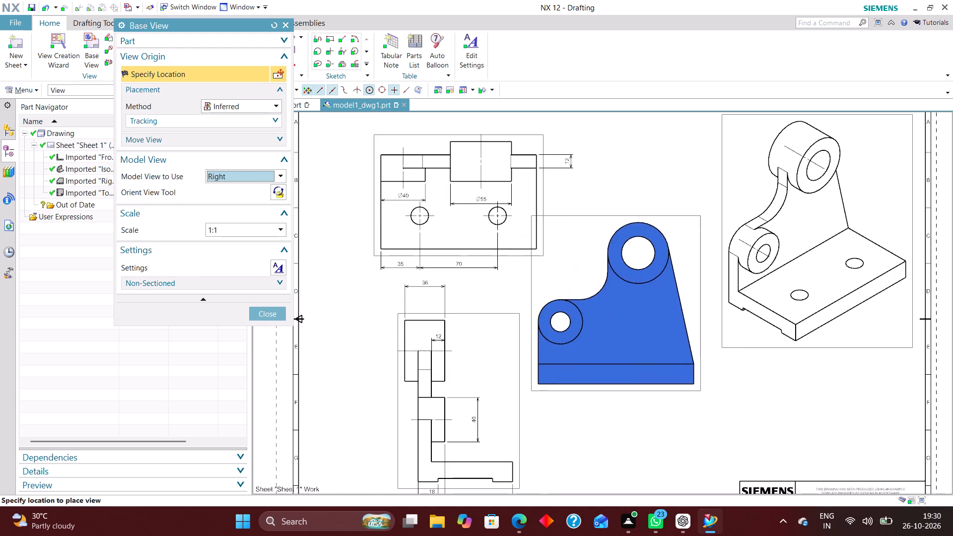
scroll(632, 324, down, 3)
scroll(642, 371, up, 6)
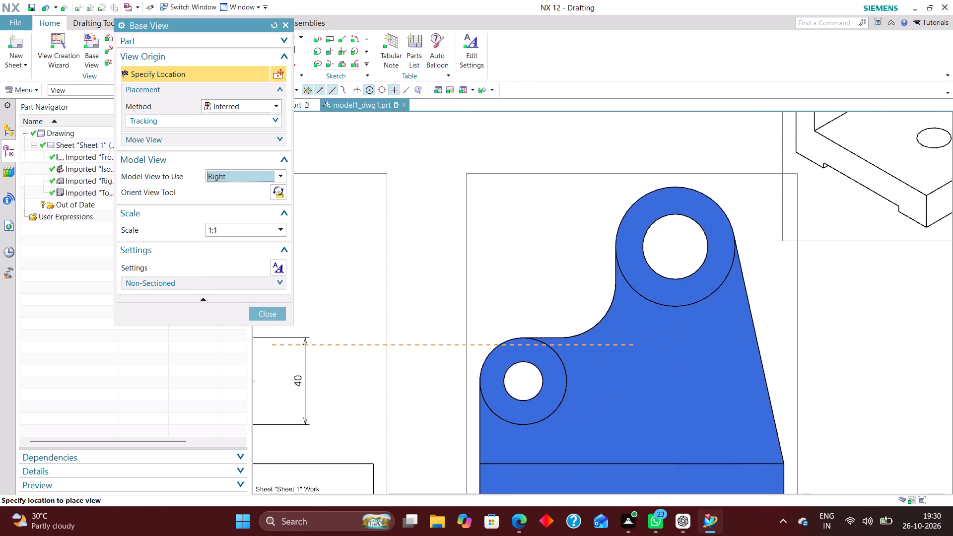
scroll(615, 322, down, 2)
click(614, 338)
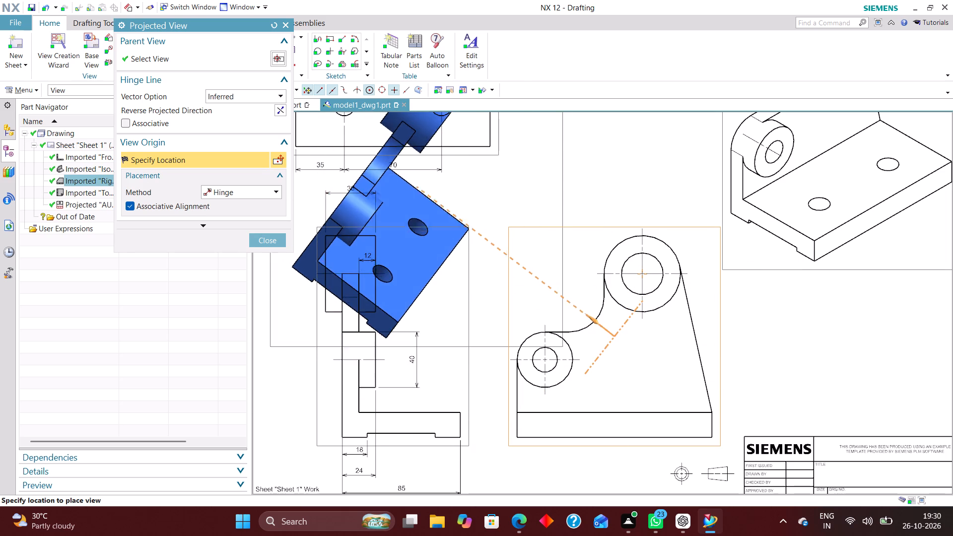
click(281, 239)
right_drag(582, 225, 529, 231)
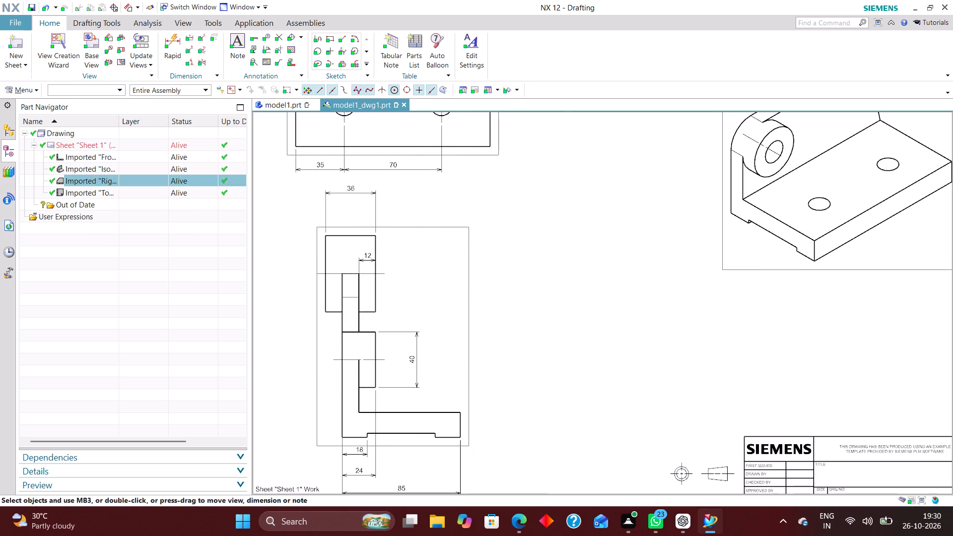
Place a Right base view of the bracket at 1:1 scale beside the front view, without any projected views.
click(94, 47)
click(239, 180)
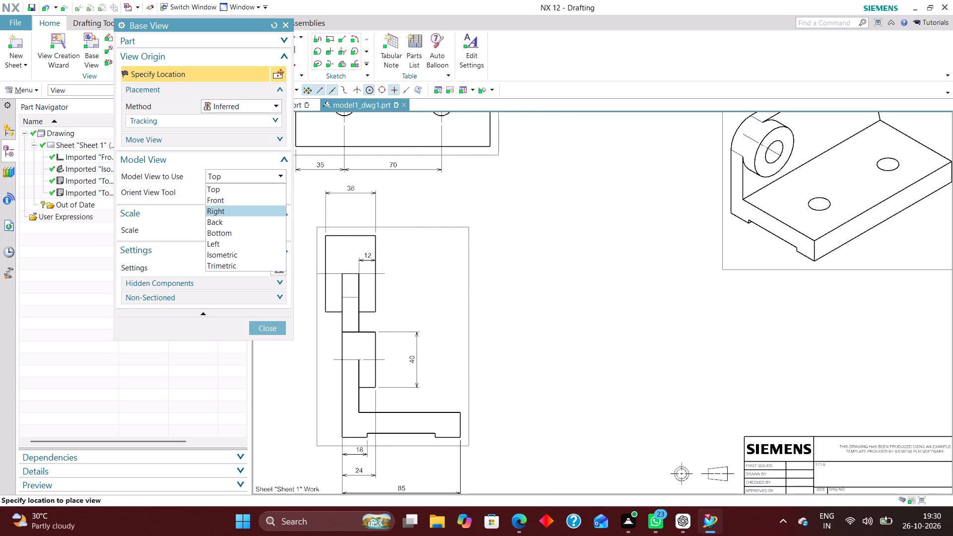
click(234, 210)
click(252, 172)
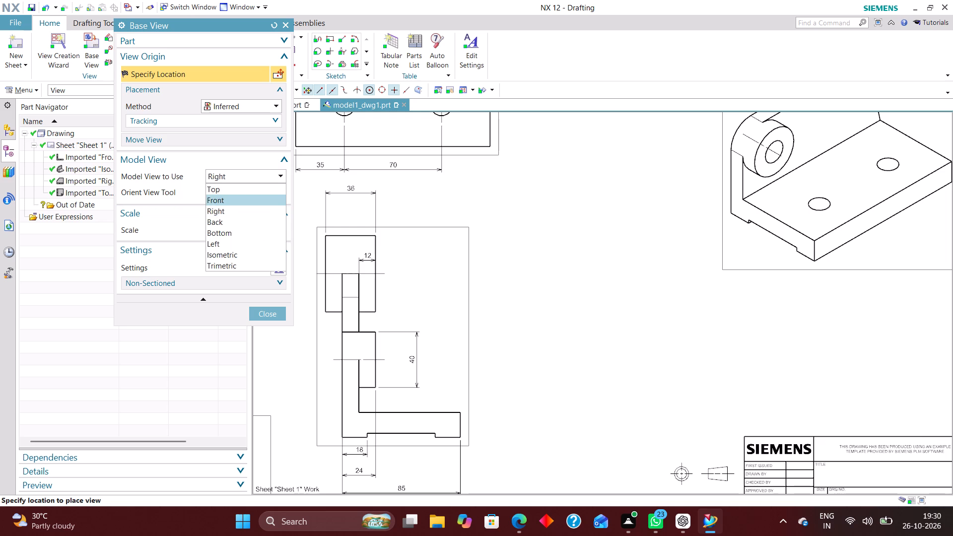
click(242, 201)
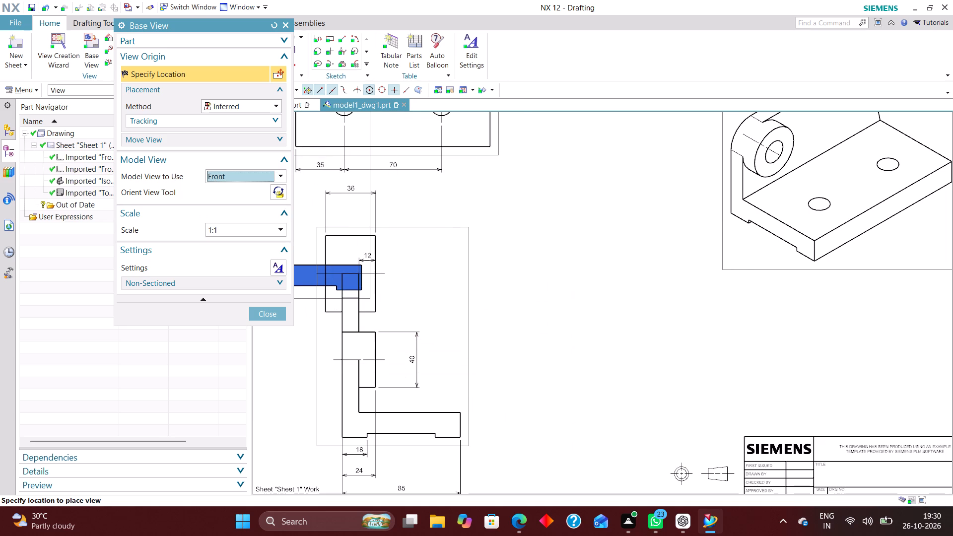
click(252, 174)
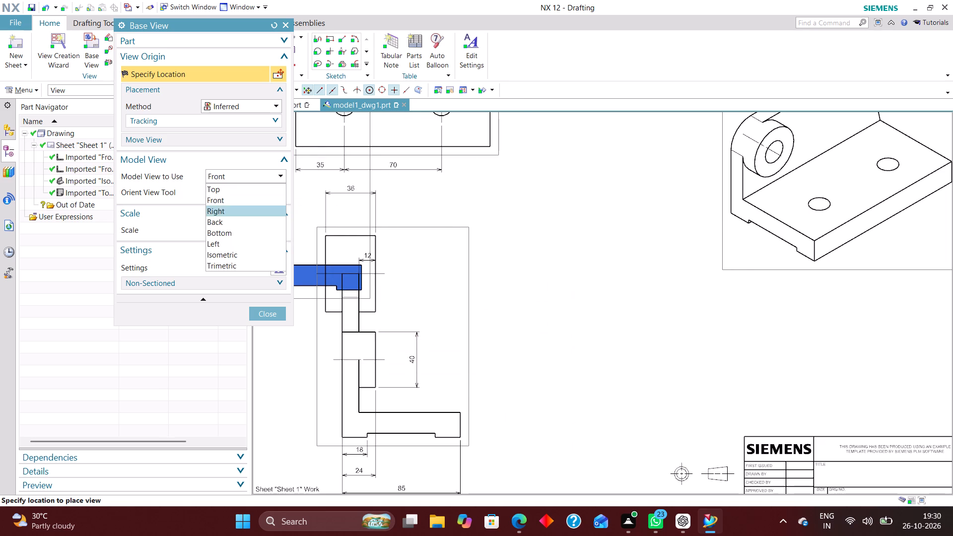
click(230, 210)
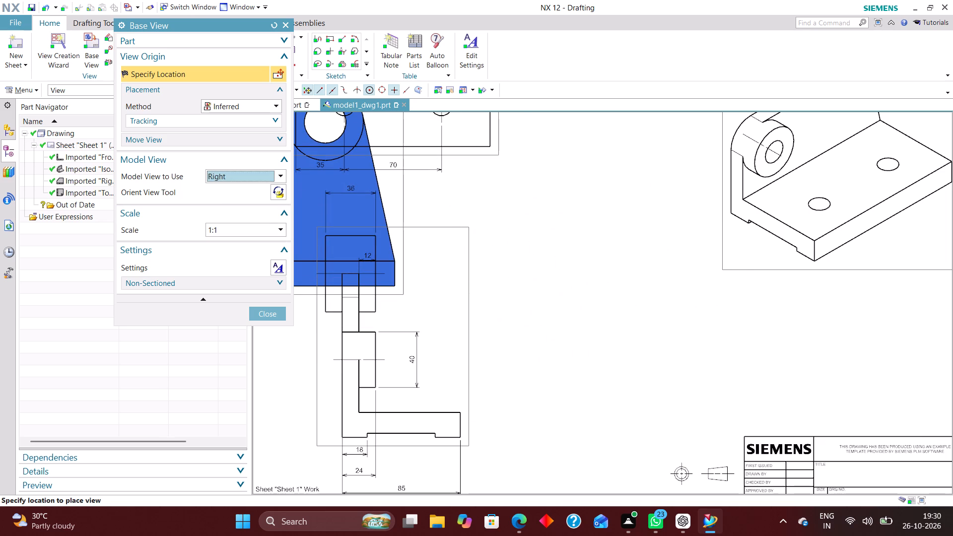
click(270, 172)
click(237, 223)
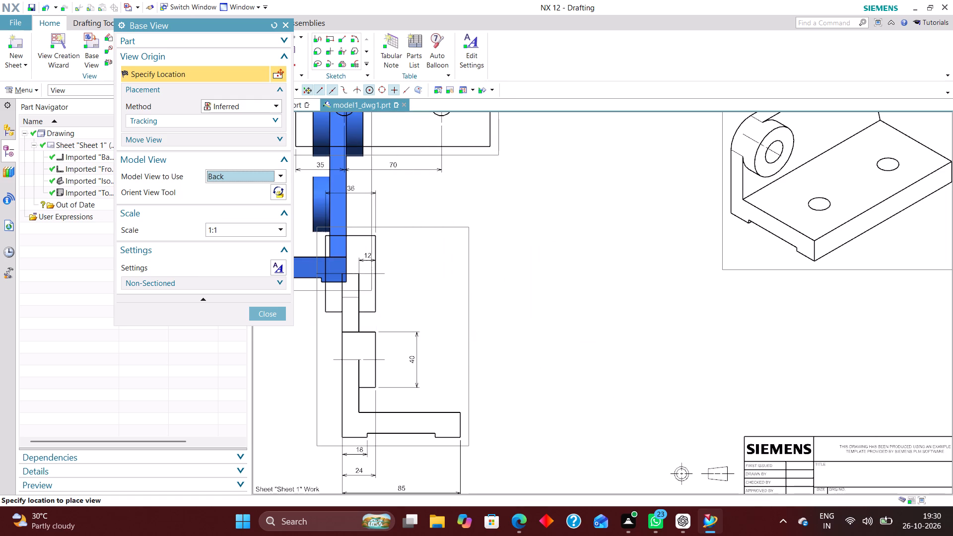
click(233, 175)
click(229, 208)
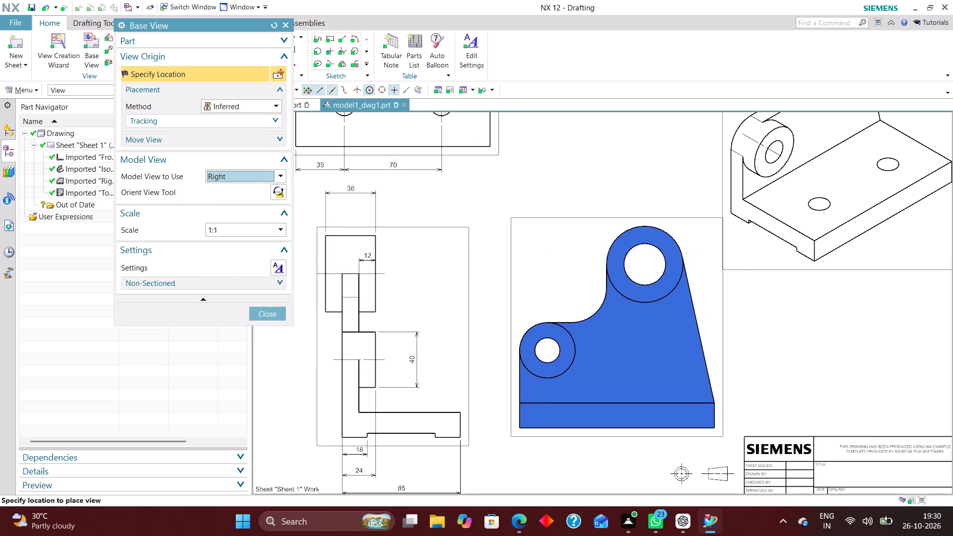
click(616, 325)
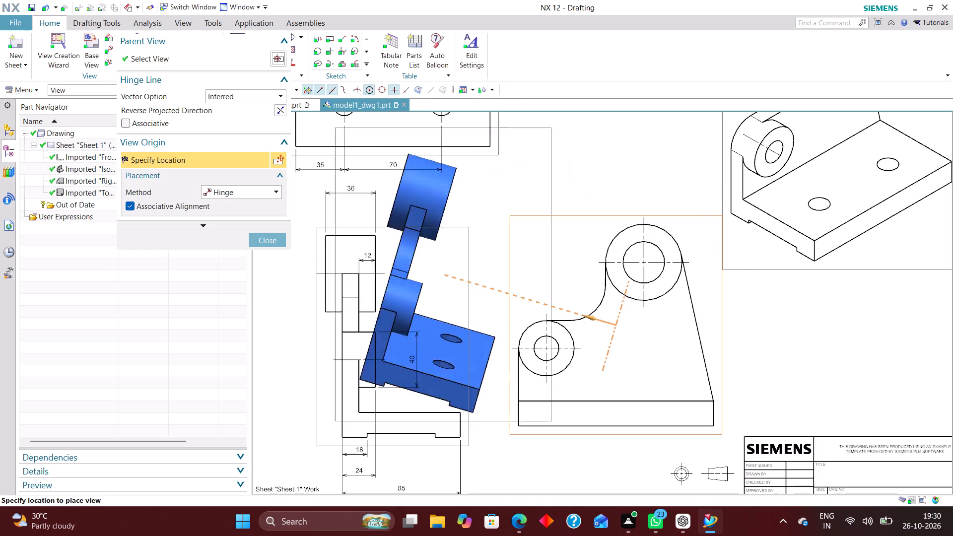
click(279, 238)
Add a Radial Rapid Dimension to the concave arc between the two bosses in the right view, placed inside the web outline.
scroll(516, 245, down, 3)
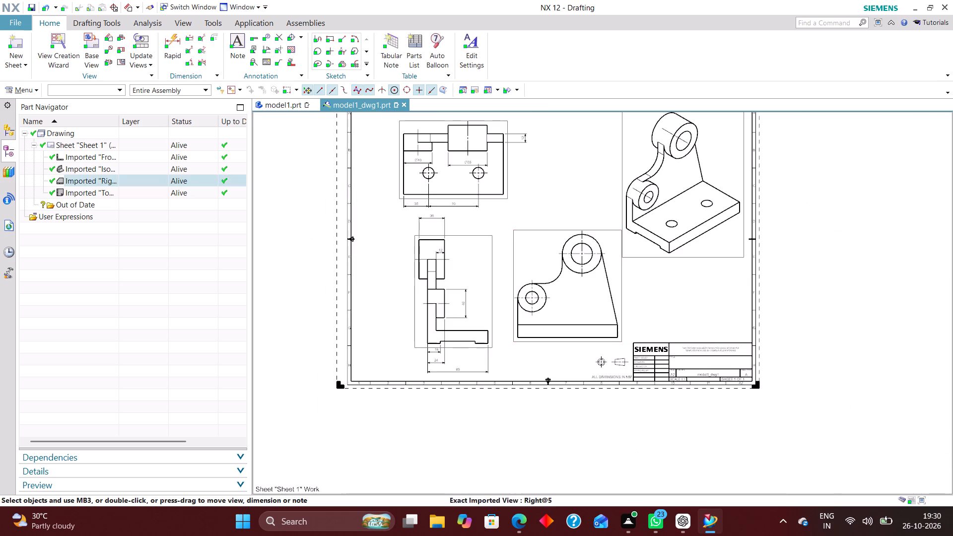
scroll(558, 300, up, 3)
scroll(565, 304, down, 3)
scroll(522, 288, up, 3)
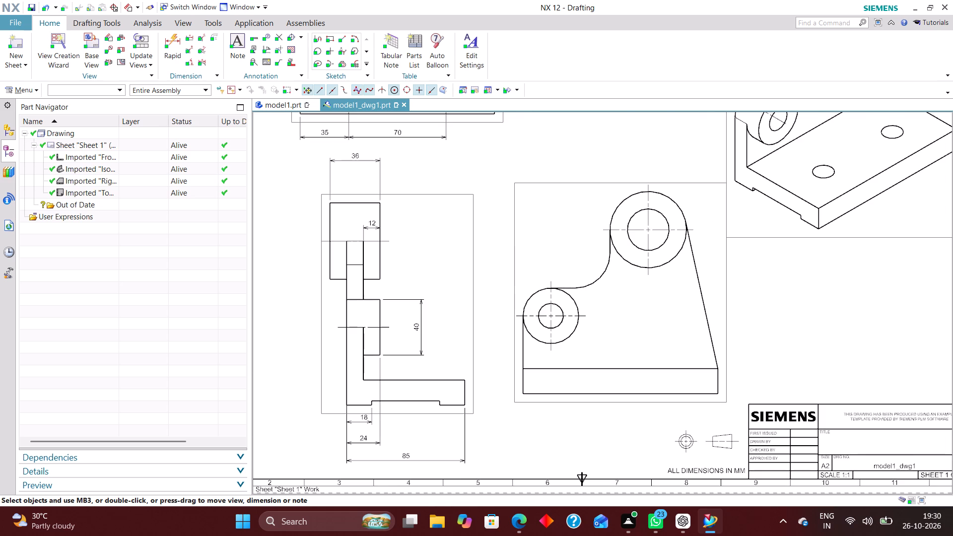
click(173, 37)
click(249, 163)
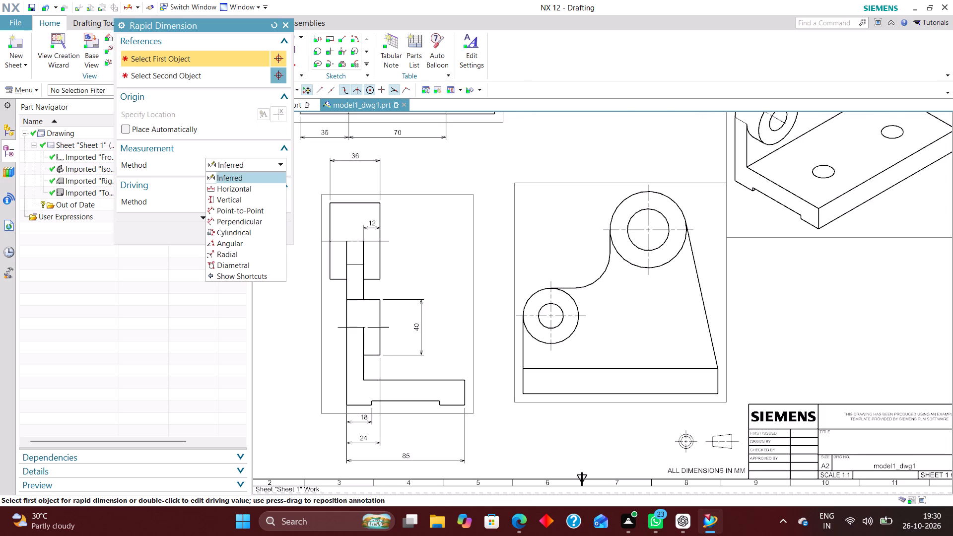
click(266, 256)
scroll(588, 289, up, 3)
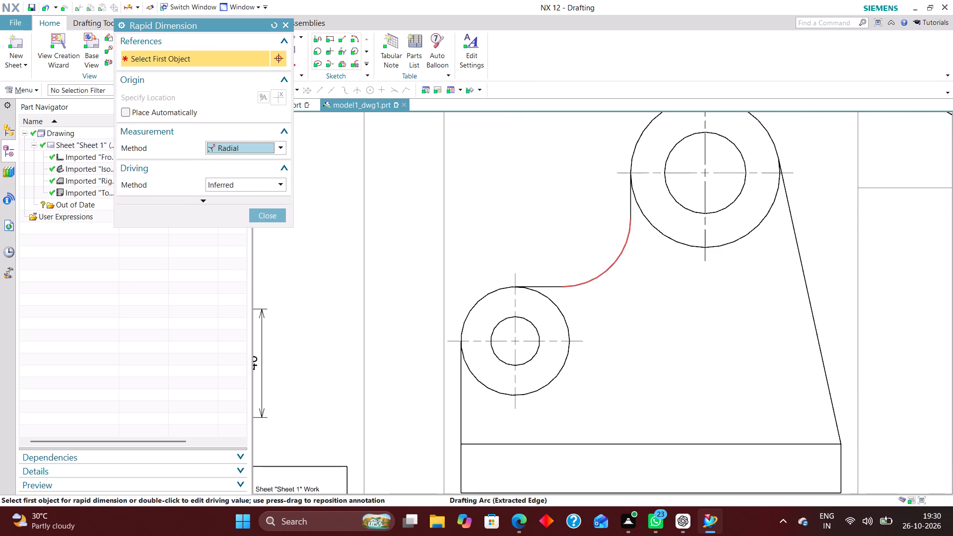
click(612, 269)
click(677, 315)
scroll(484, 245, down, 3)
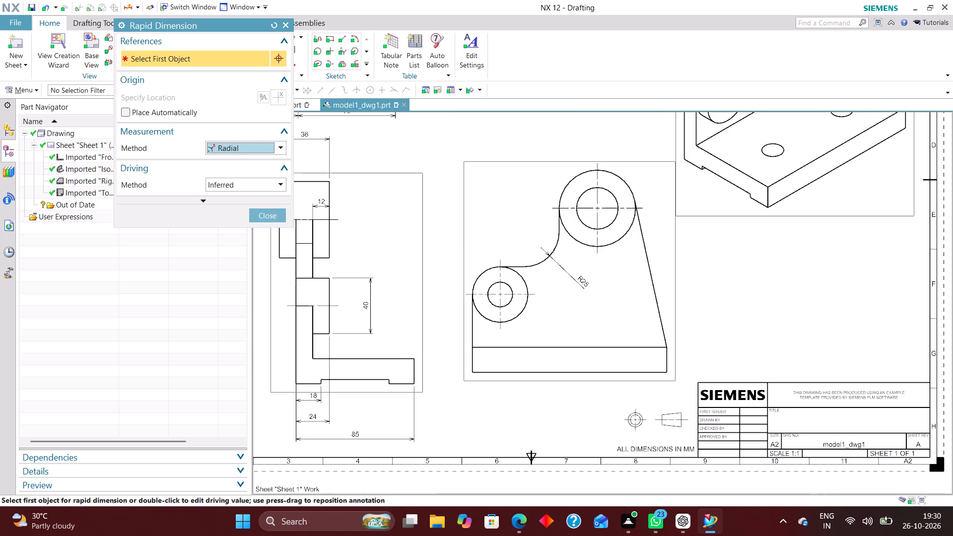
click(263, 211)
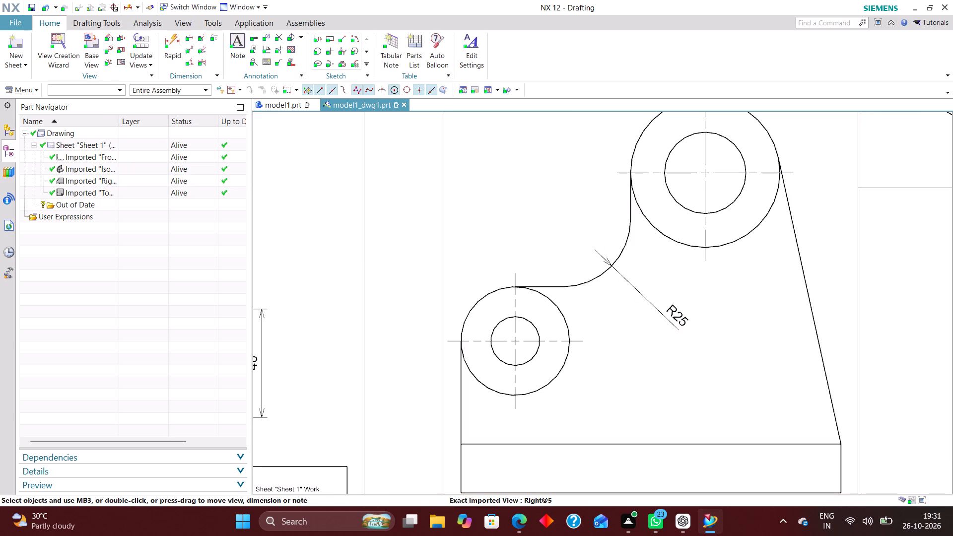
double_click(652, 307)
click(380, 248)
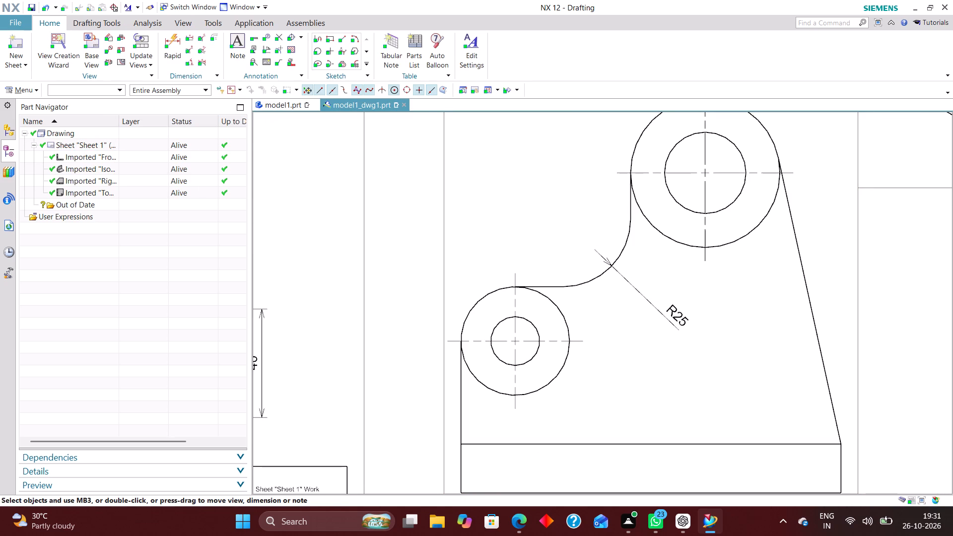
Add an inferred Rapid Dimension for the base's overall length in the right view, placed below the view.
scroll(594, 291, down, 2)
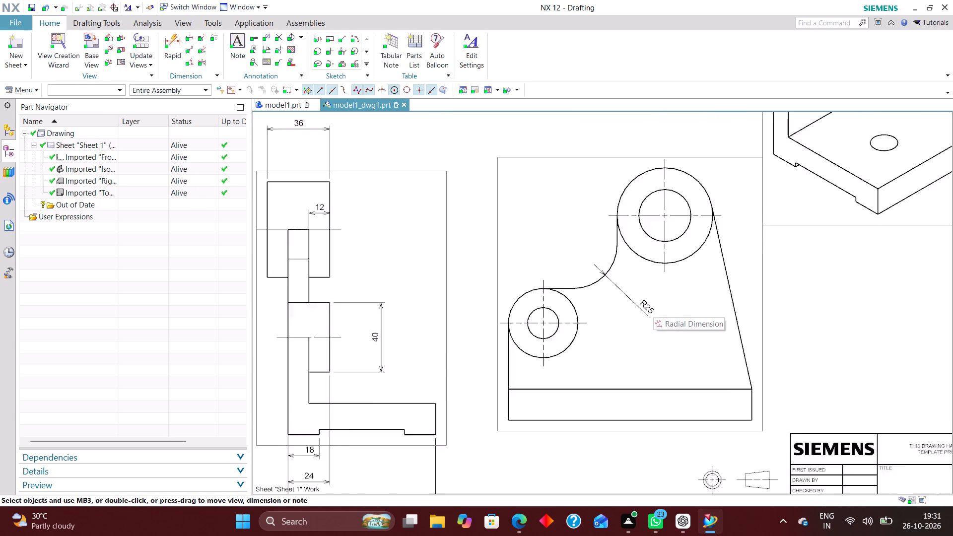
scroll(593, 291, down, 2)
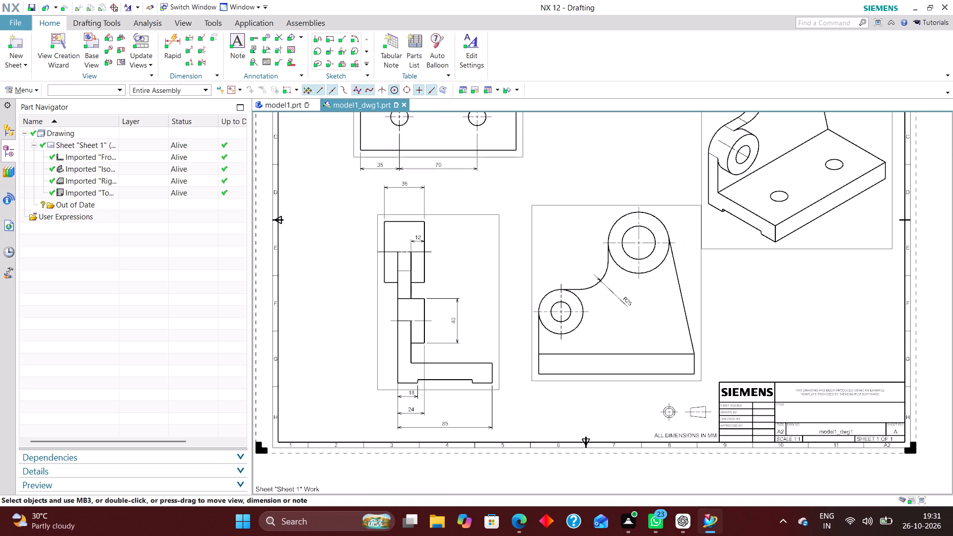
scroll(546, 261, down, 2)
scroll(504, 208, up, 5)
scroll(504, 207, down, 2)
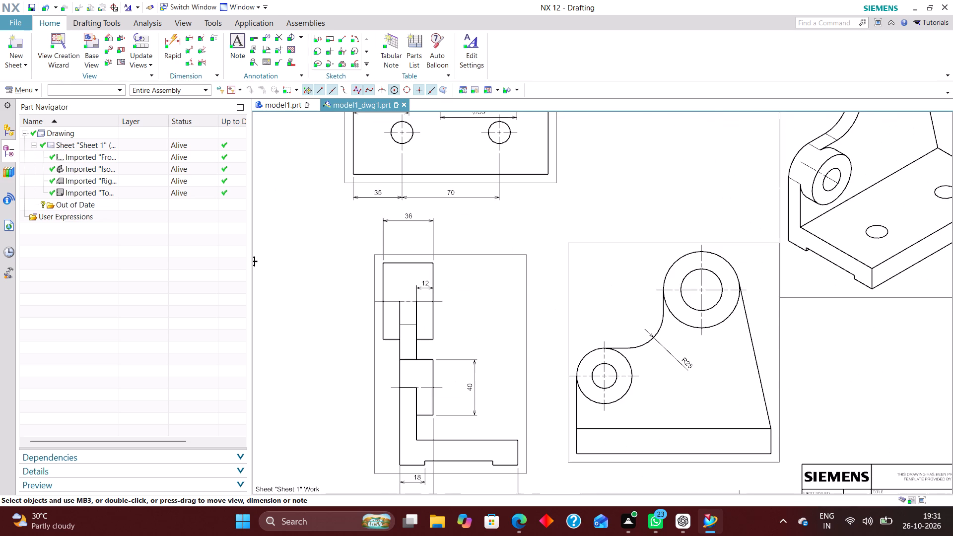
click(168, 40)
scroll(598, 218, down, 4)
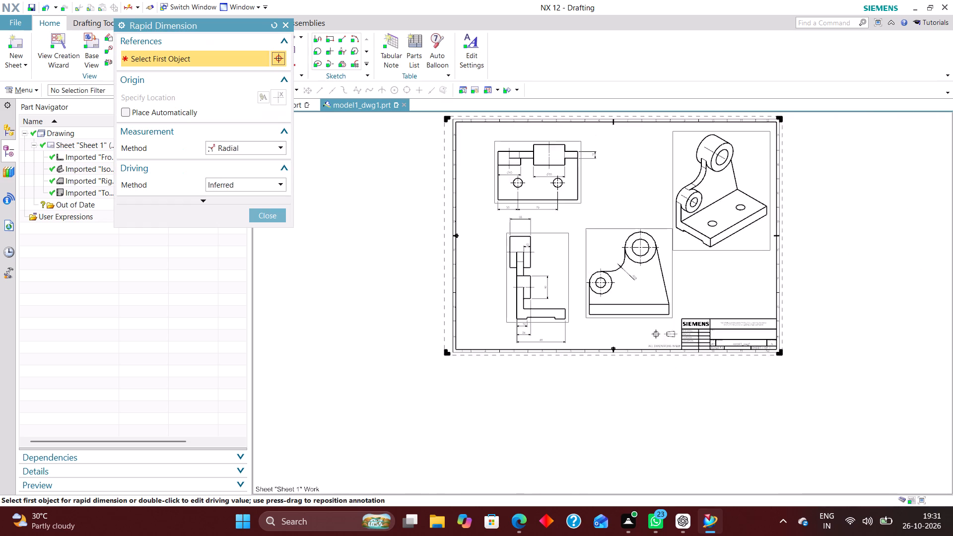
scroll(598, 324, up, 5)
click(263, 148)
click(260, 159)
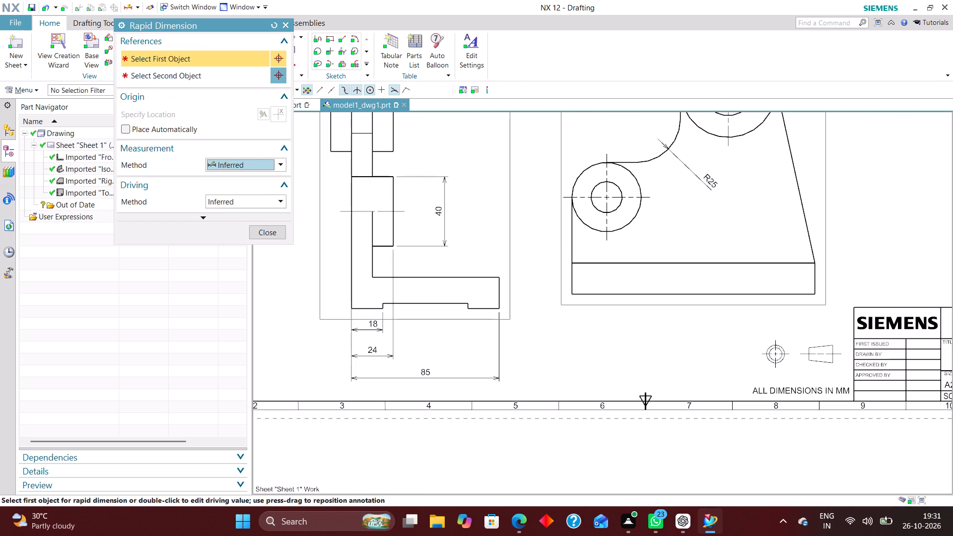
click(572, 296)
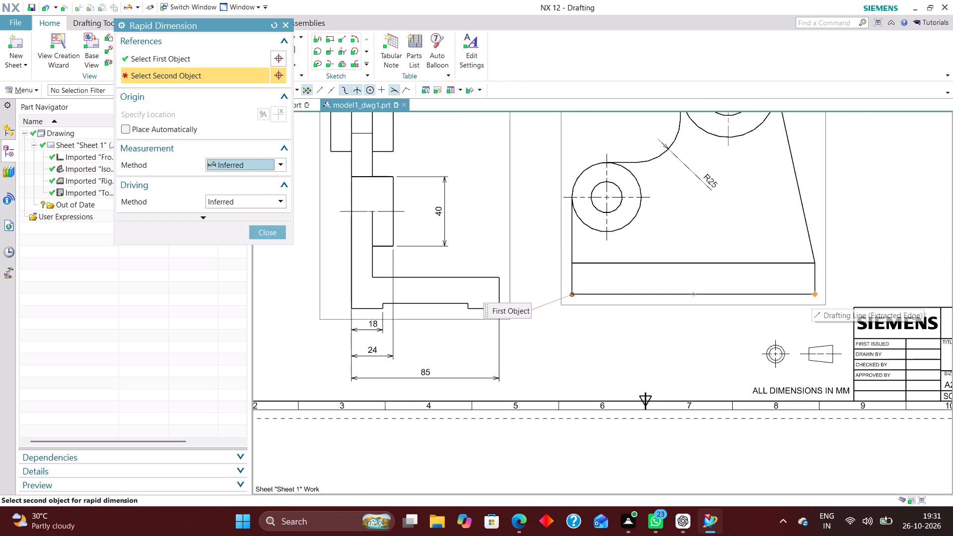
click(814, 294)
click(694, 330)
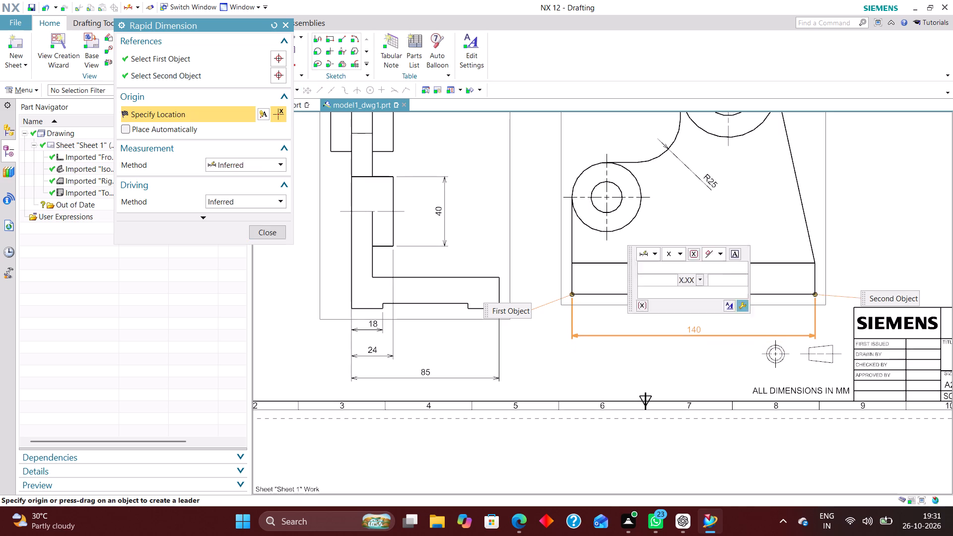
Dimension the small boss centre's height from the base's bottom edge in the right view, placed outside the view's left side.
scroll(578, 350, down, 3)
scroll(582, 276, up, 3)
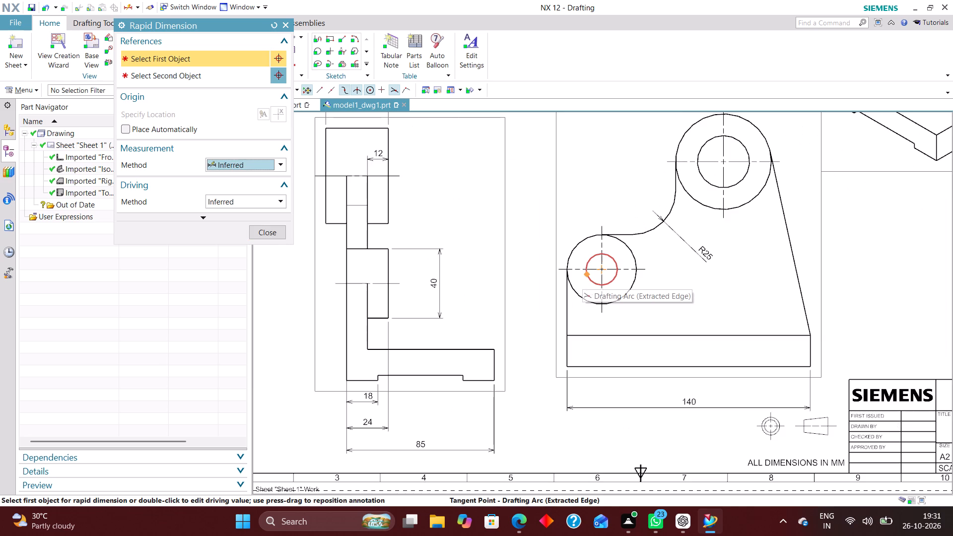
click(566, 365)
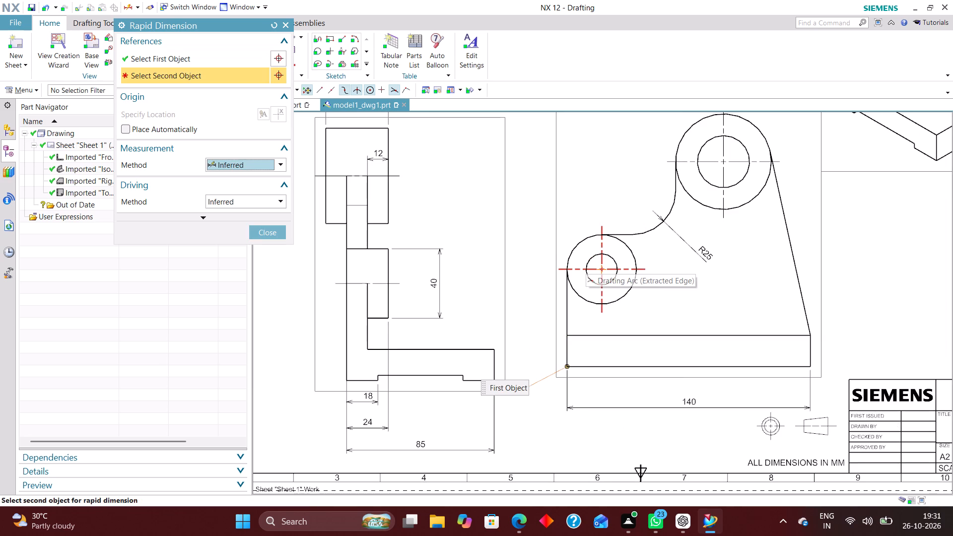
click(579, 268)
click(532, 321)
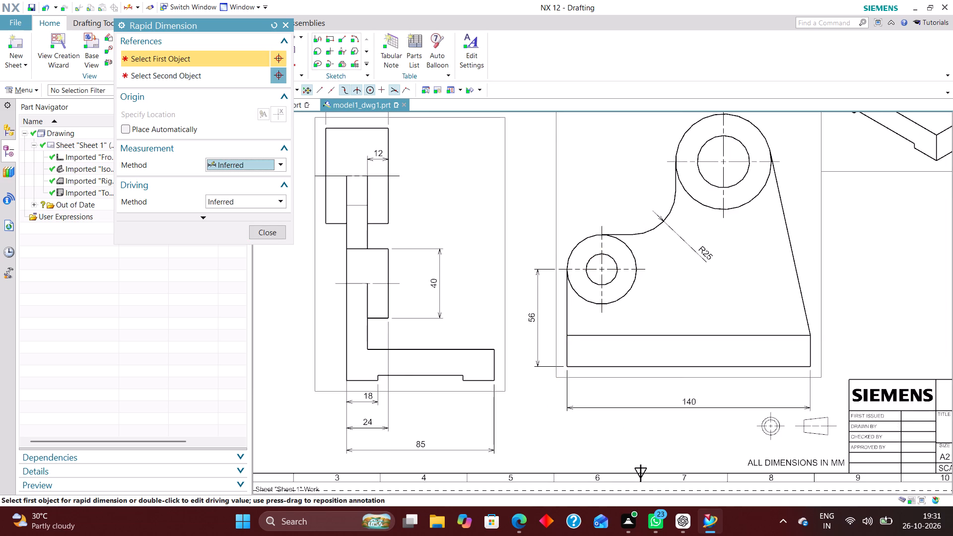
Dimension the small boss centre's height from the base's top edge in the right view, placed inside the web outline.
scroll(521, 299, down, 2)
scroll(586, 312, up, 4)
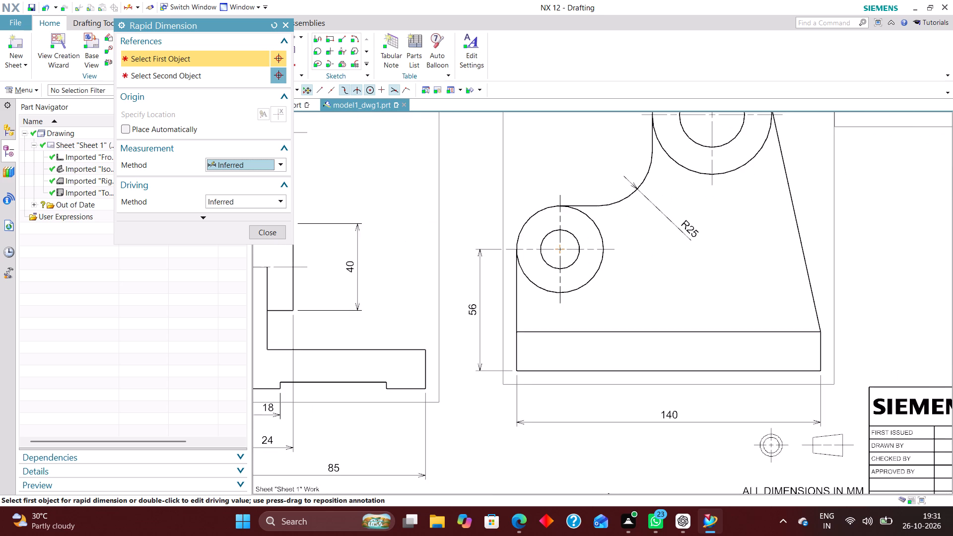
scroll(545, 326, up, 3)
click(491, 337)
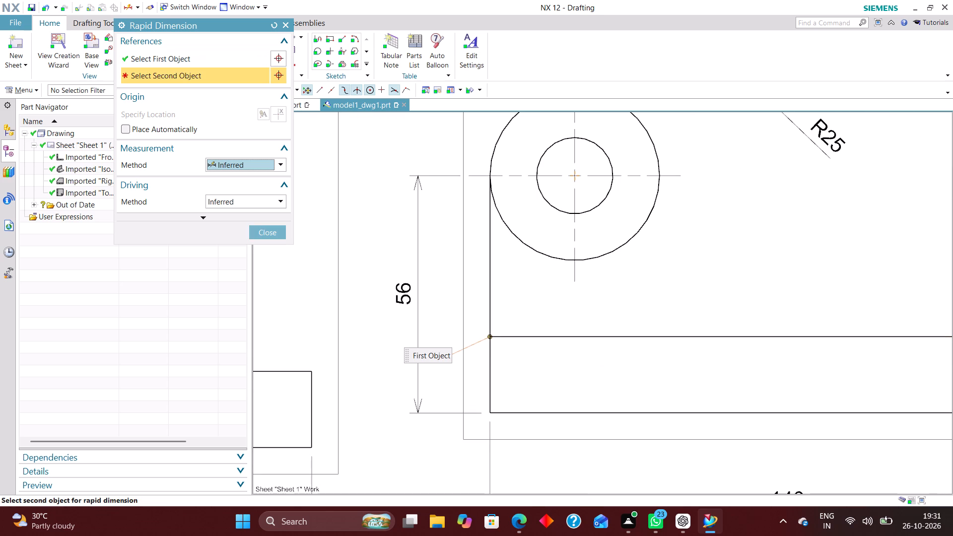
click(509, 173)
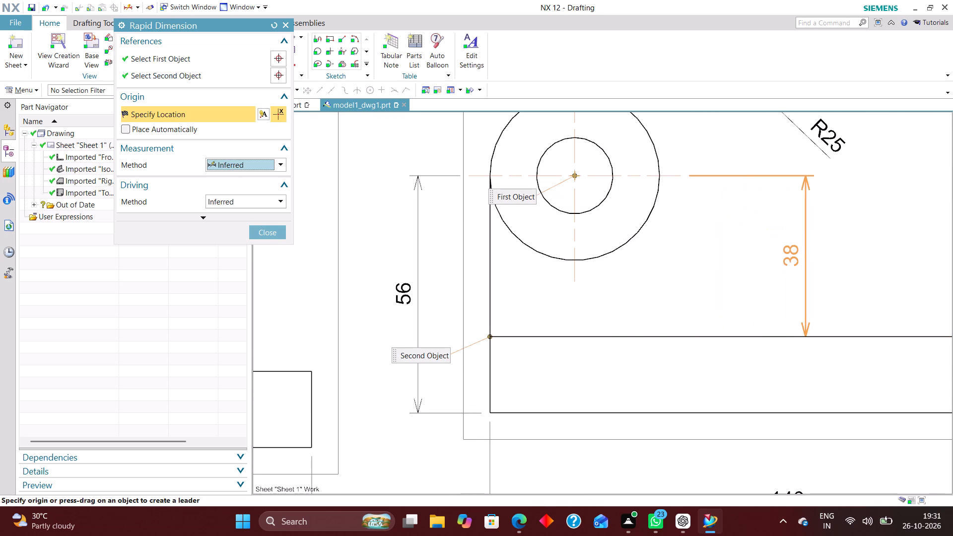
click(791, 272)
scroll(562, 293, down, 4)
scroll(509, 311, down, 2)
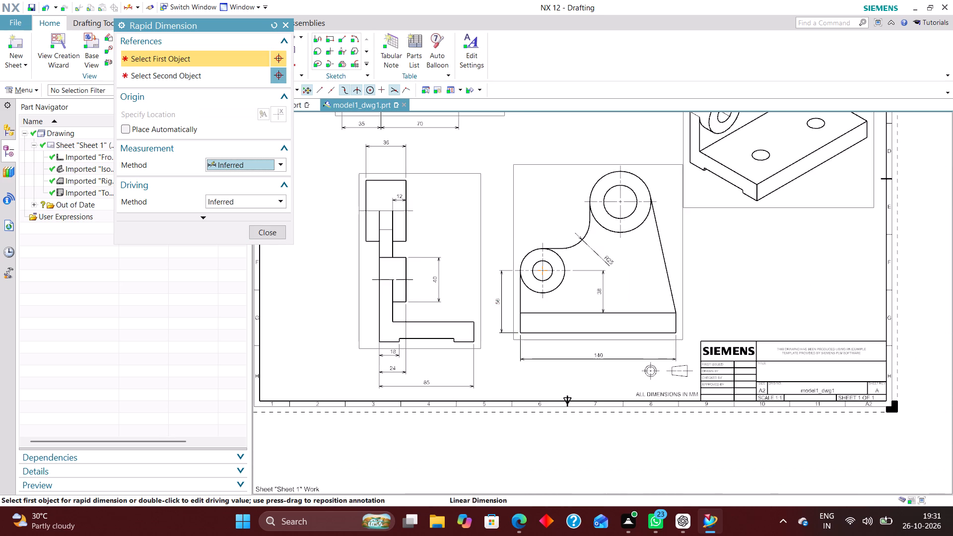
Add a Diametral Rapid Dimension to the large boss's bore in the right view, placed beyond the boss's upper-right edge.
scroll(598, 251, up, 4)
scroll(553, 338, down, 3)
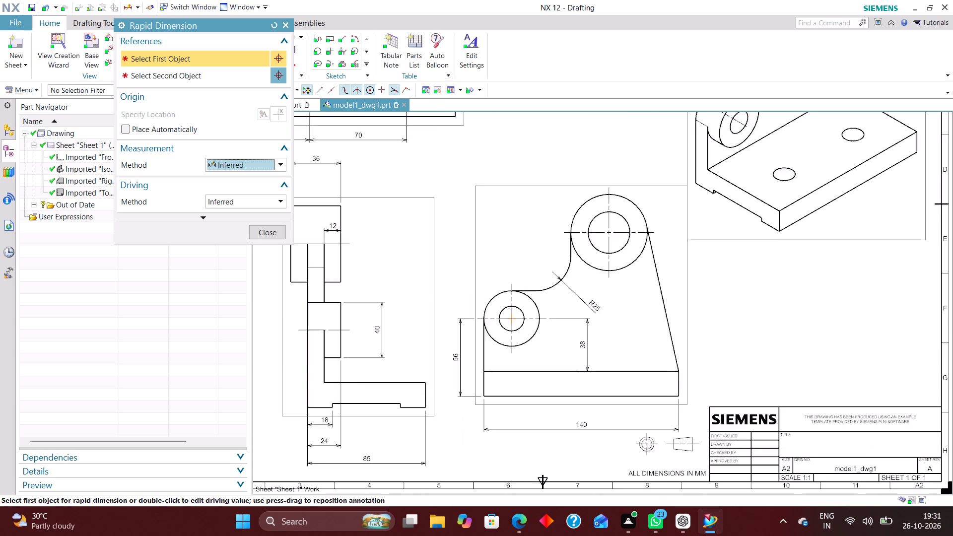
scroll(577, 335, down, 1)
scroll(612, 274, down, 2)
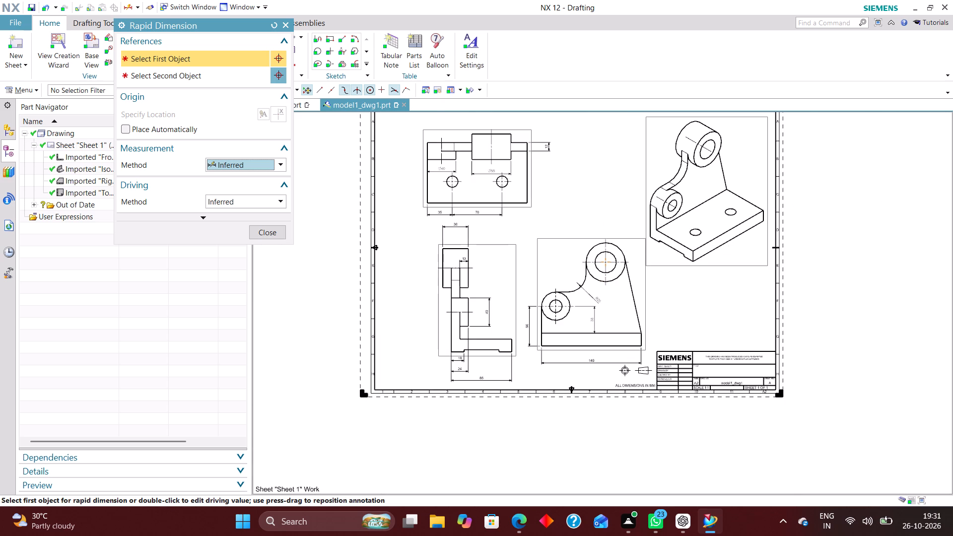
scroll(605, 214, up, 4)
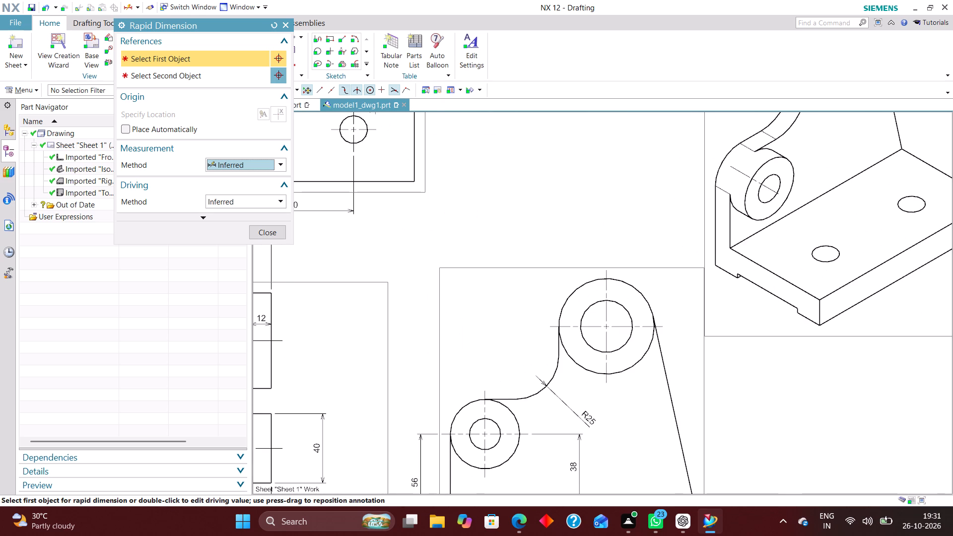
click(279, 163)
click(257, 261)
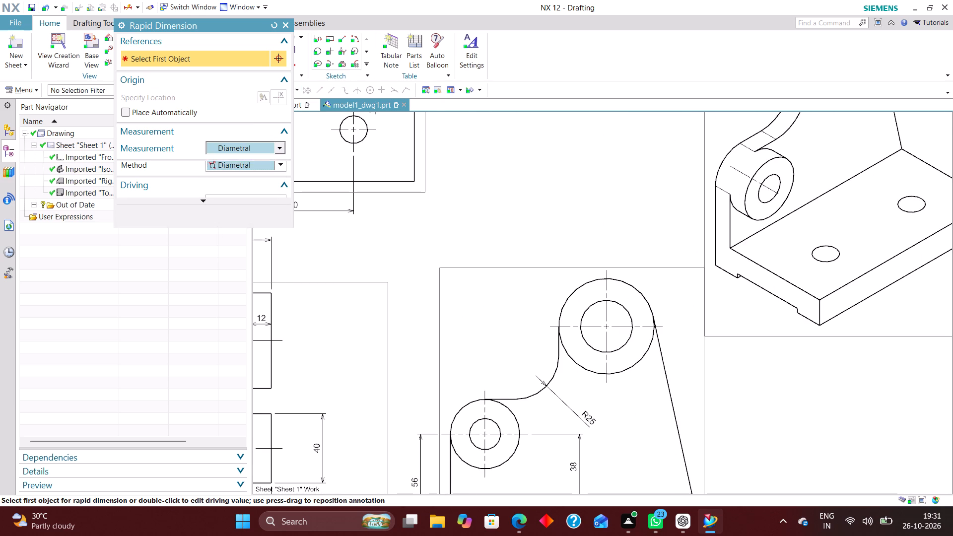
scroll(627, 301, up, 2)
click(622, 312)
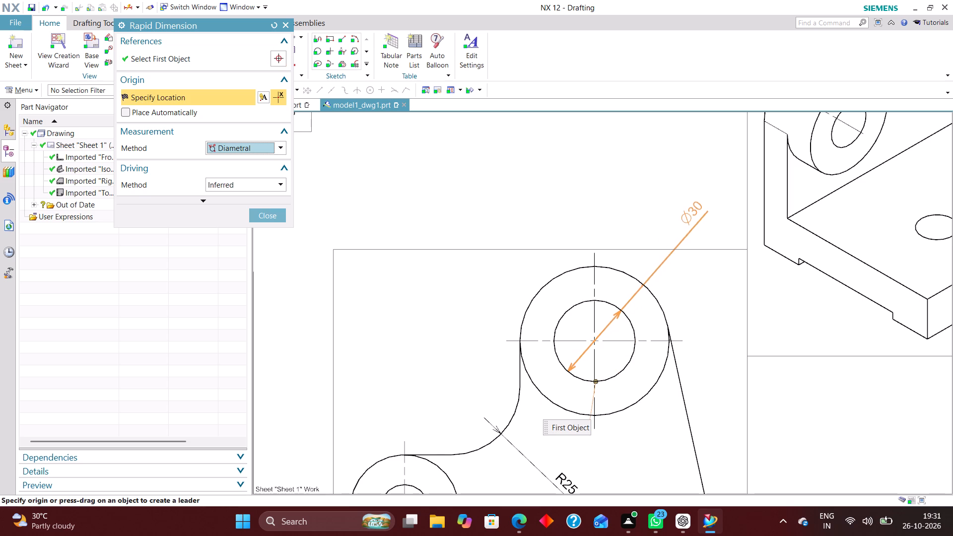
click(691, 212)
Add a Diametral Rapid Dimension to the small boss's bore in the right view, placed beyond the boss's upper-left edge.
scroll(639, 189, down, 4)
scroll(573, 315, up, 4)
click(538, 330)
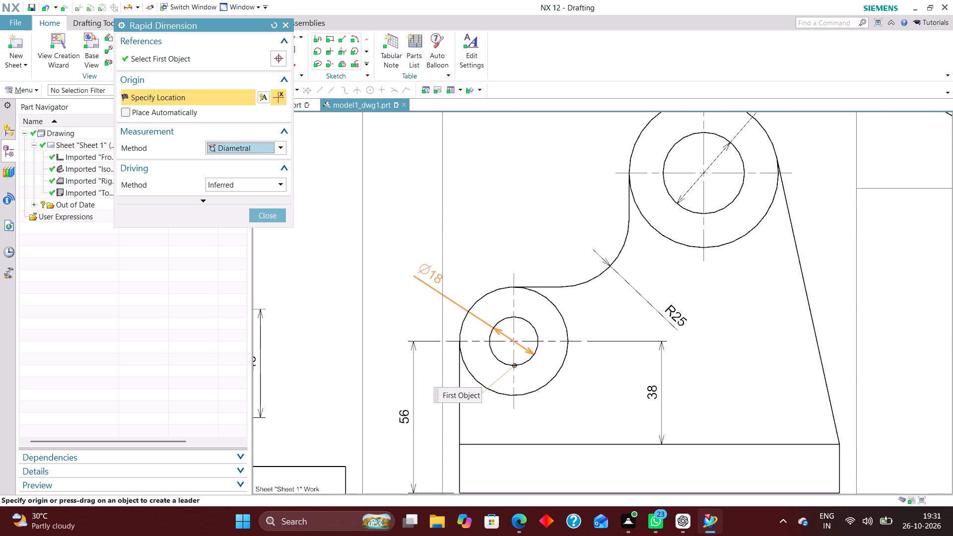
click(430, 273)
click(283, 212)
Examine the dimensions in the top, front and right views across the whole sheet for completeness.
scroll(406, 282, down, 5)
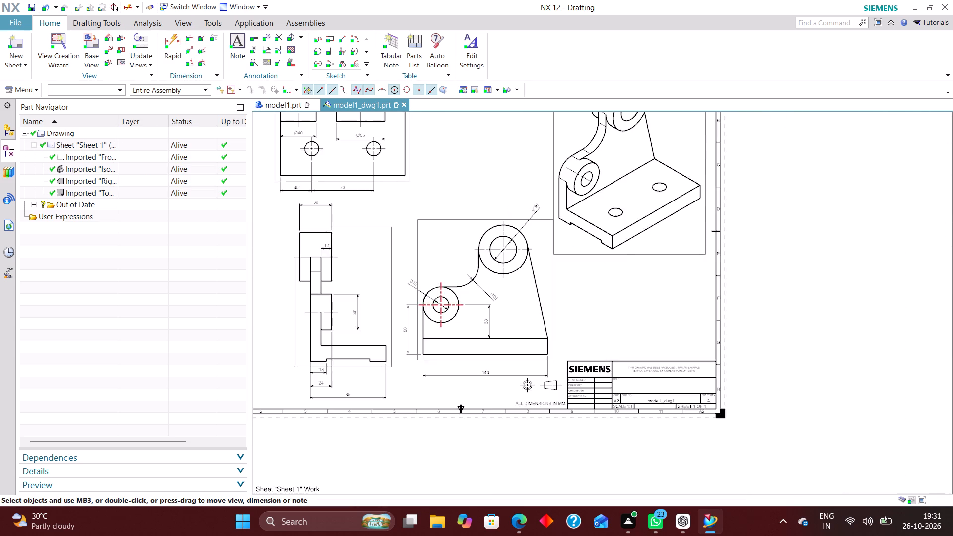
scroll(441, 286, up, 3)
right_drag(471, 168, 443, 212)
scroll(688, 353, up, 2)
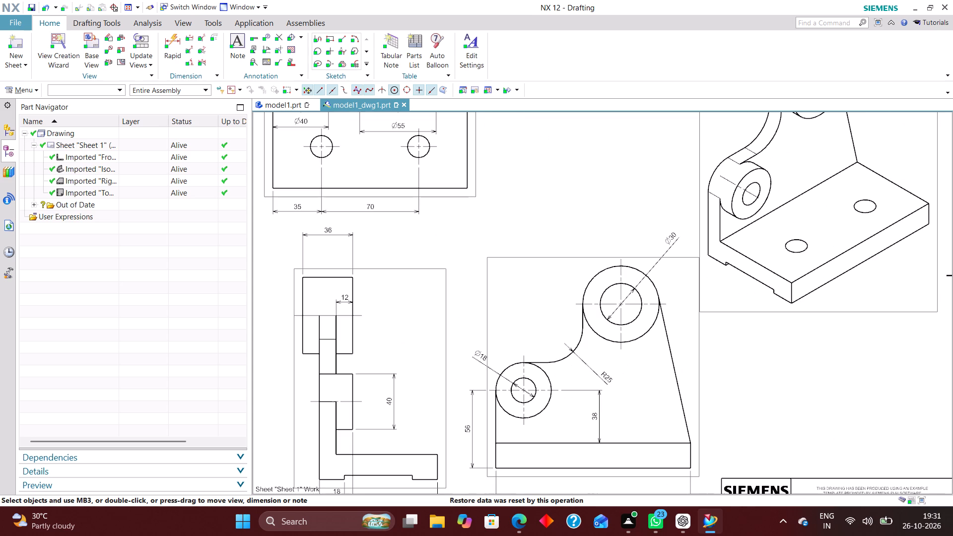
scroll(521, 282, down, 1)
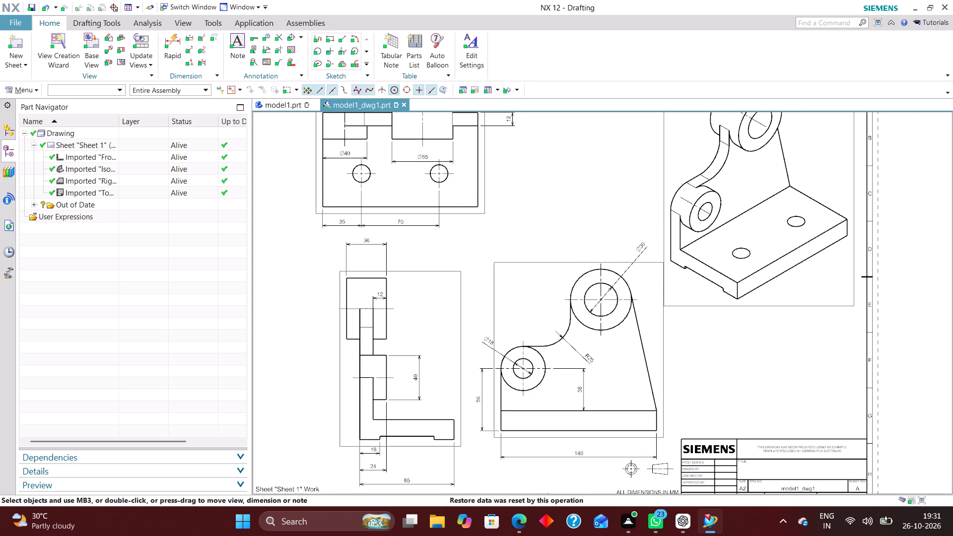
scroll(586, 261, down, 1)
scroll(455, 383, up, 1)
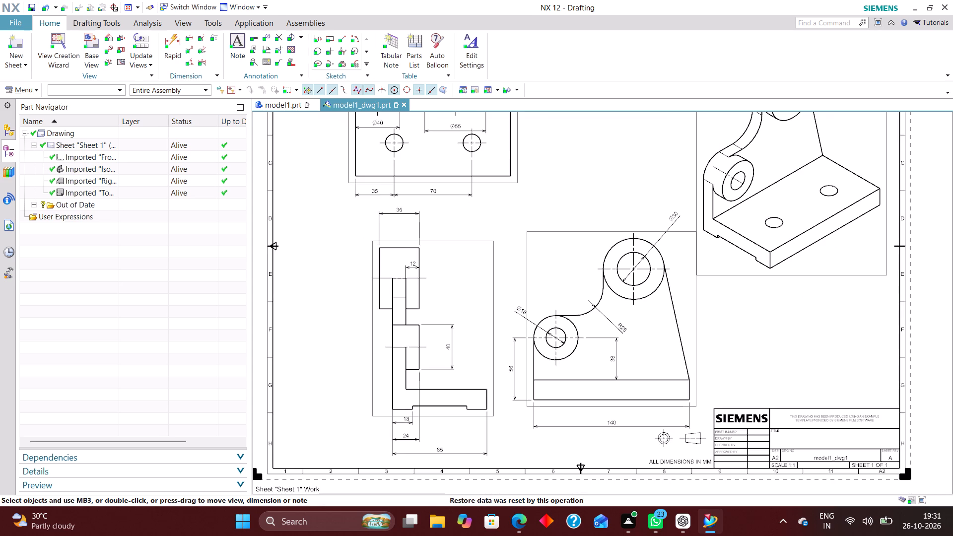
scroll(512, 256, down, 2)
scroll(557, 176, up, 2)
scroll(531, 289, down, 2)
scroll(557, 205, up, 2)
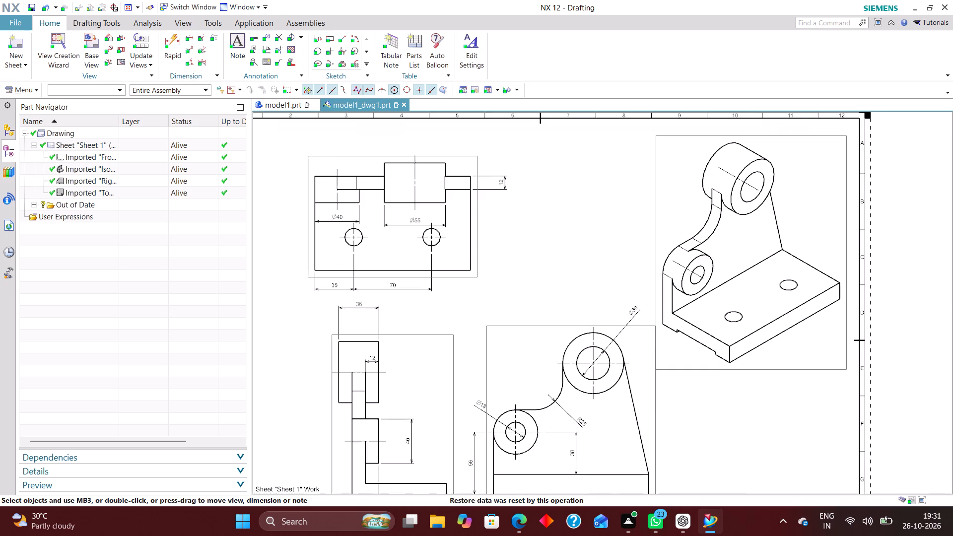
right_drag(592, 205, 569, 230)
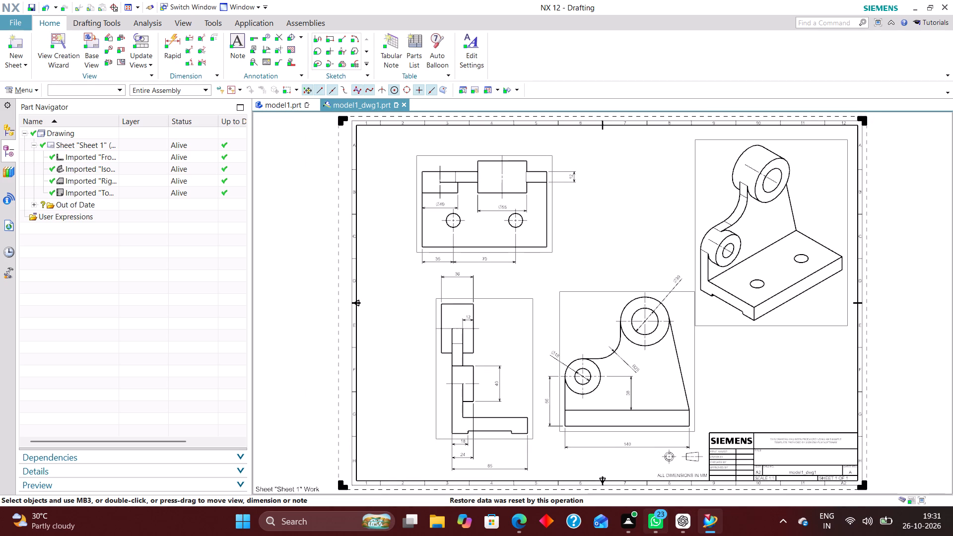
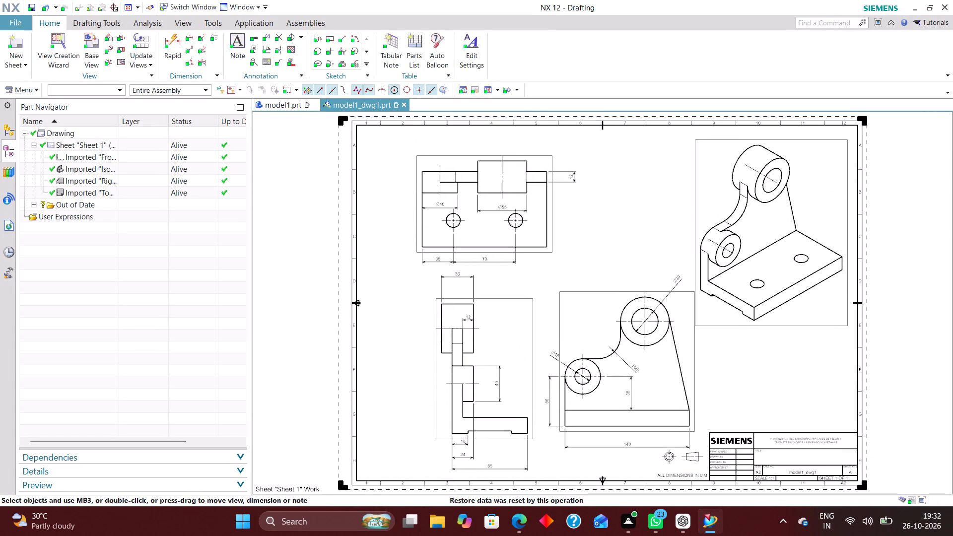
Move the front view sideways on the sheet, farther away from the right view.
drag(432, 386, 398, 385)
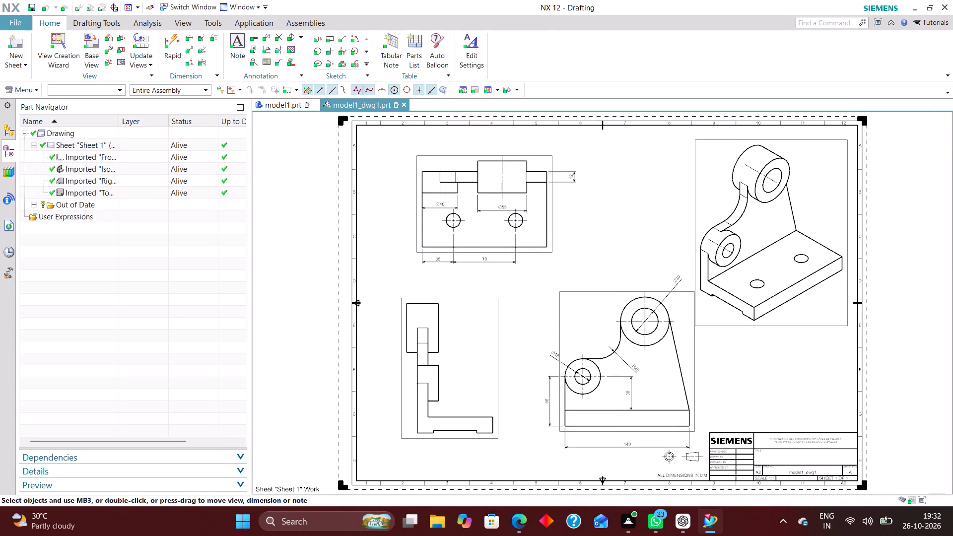
drag(398, 385, 397, 385)
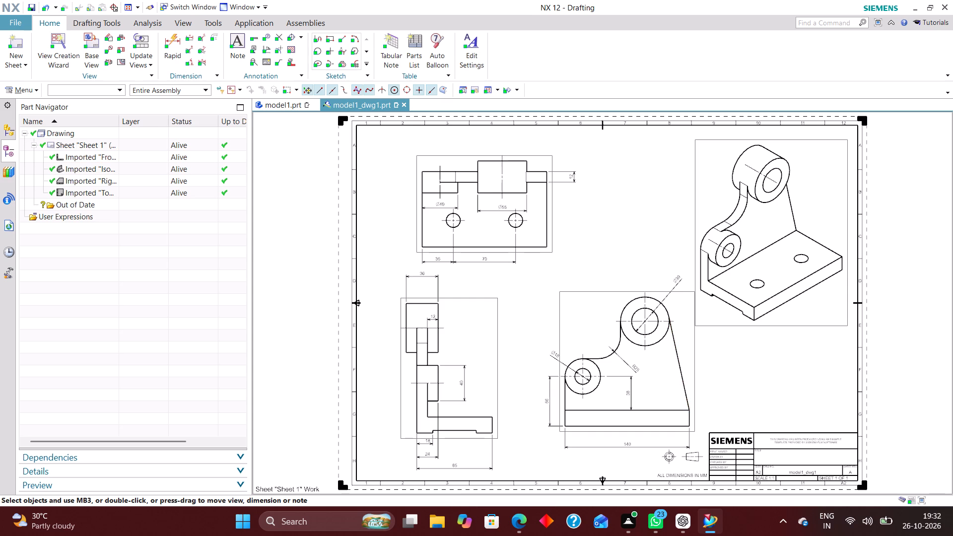
Extend the R25 radial dimension's line to the arc centre and display its arrowhead outside.
scroll(647, 374, up, 6)
double_click(592, 347)
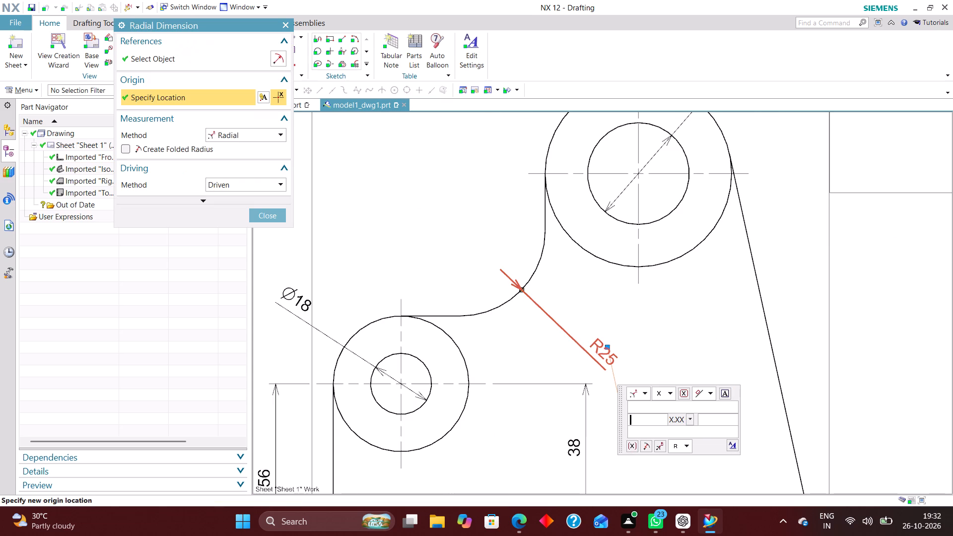
click(656, 449)
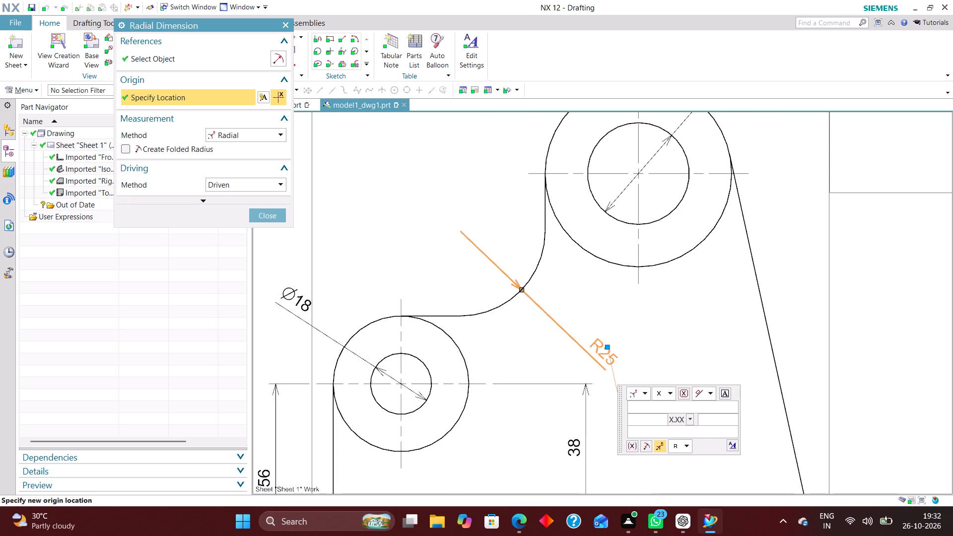
click(522, 290)
click(446, 289)
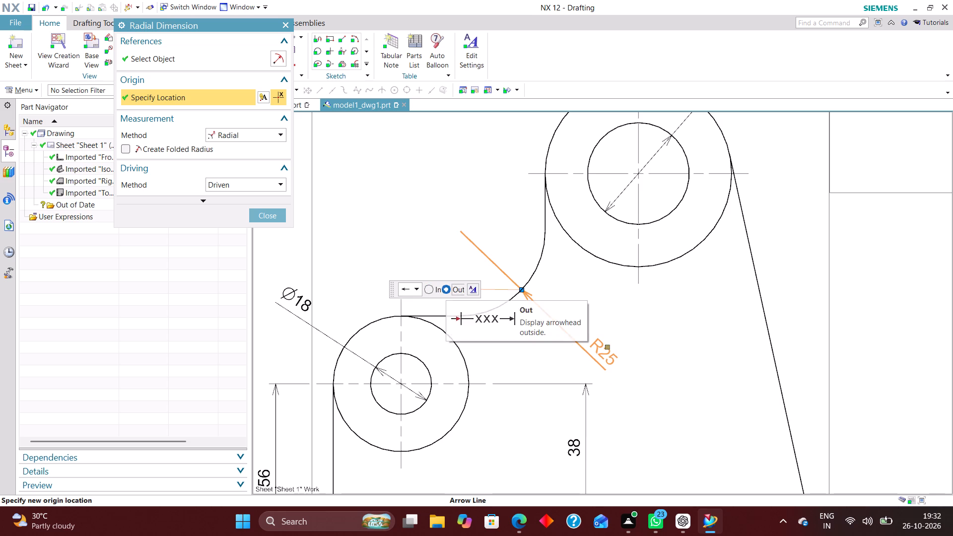
click(270, 215)
Edit the drawing sheet to use first-angle projection.
scroll(535, 278, down, 1)
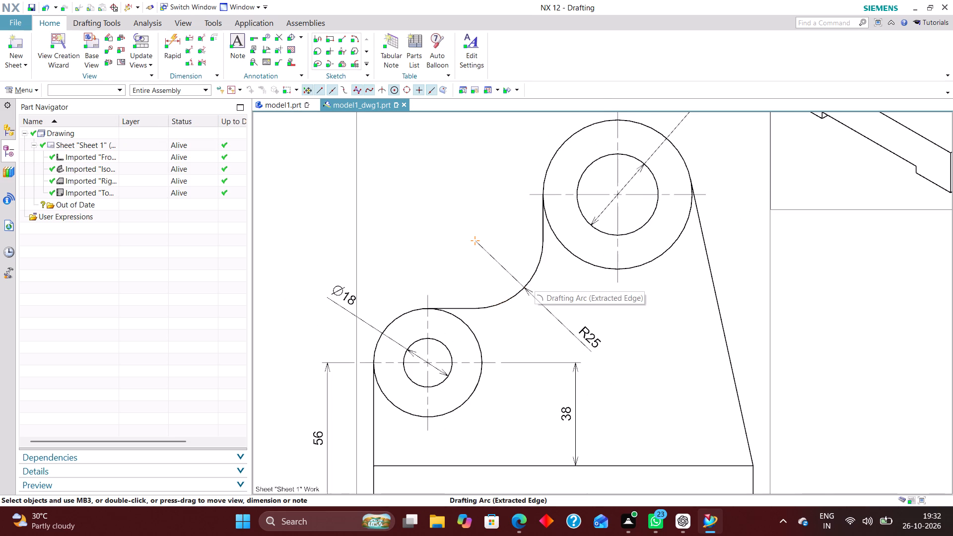
scroll(454, 290, down, 2)
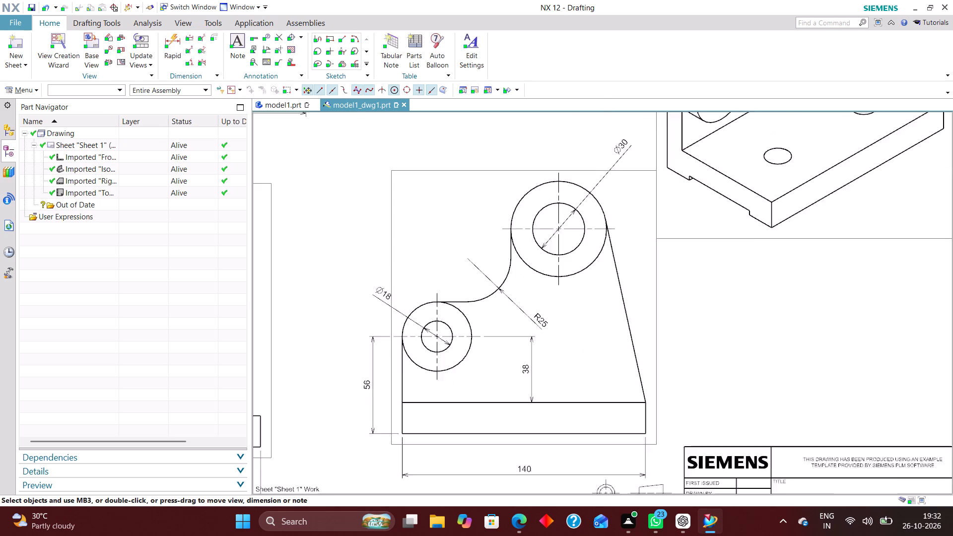
scroll(454, 290, down, 1)
scroll(450, 335, down, 1)
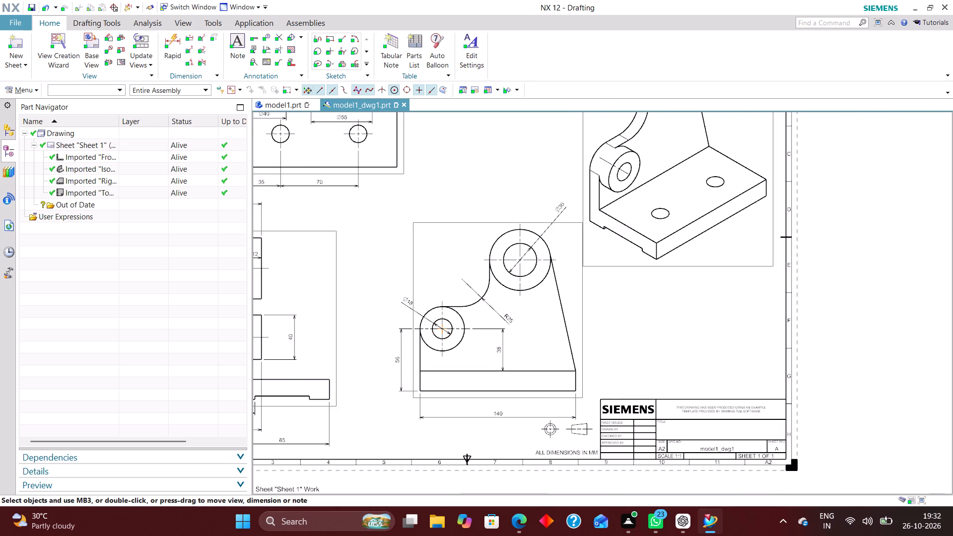
scroll(453, 314, down, 2)
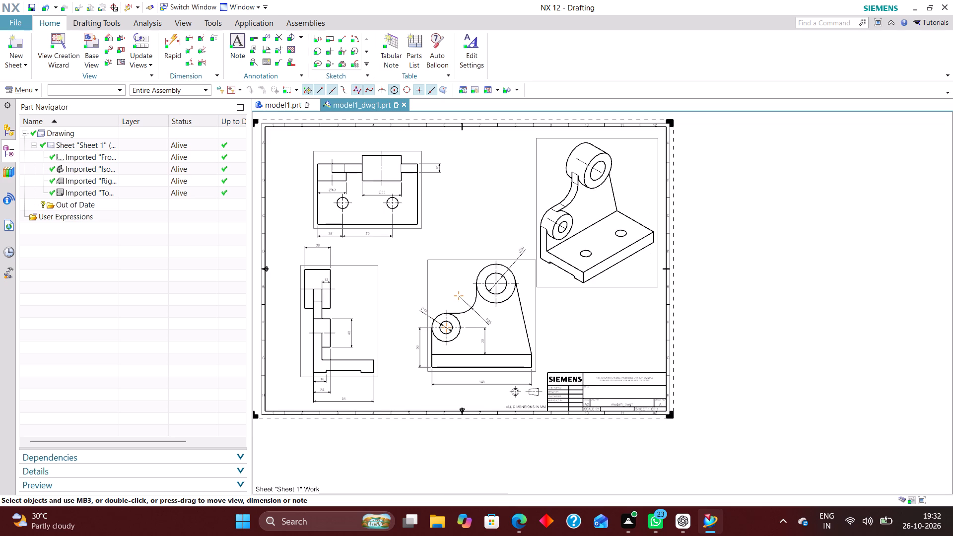
scroll(418, 166, up, 6)
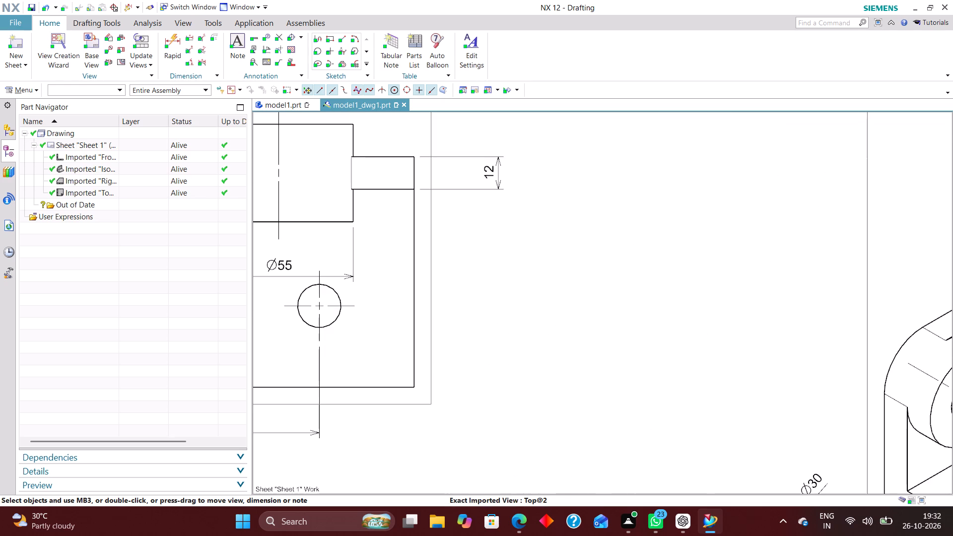
scroll(629, 259, down, 3)
scroll(422, 233, down, 3)
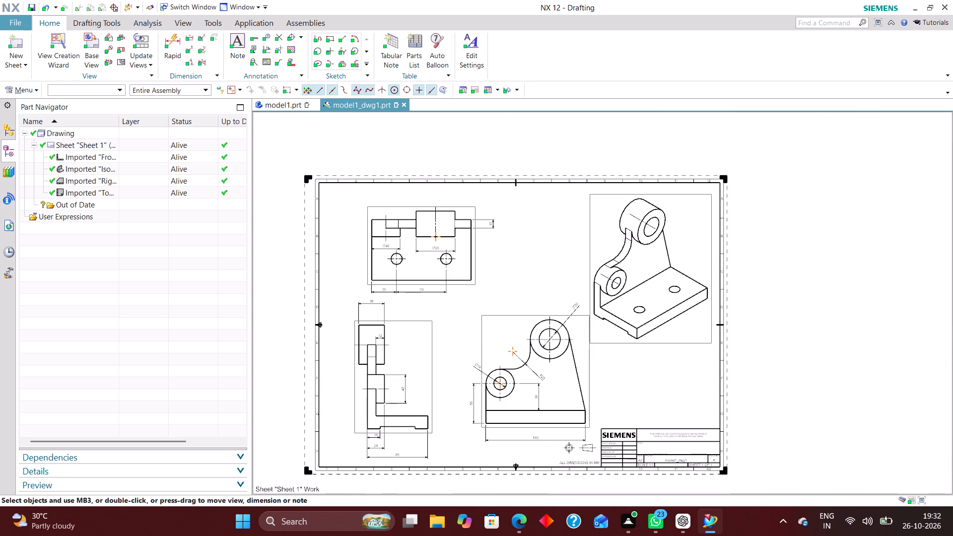
right_drag(552, 227, 526, 251)
scroll(369, 250, down, 1)
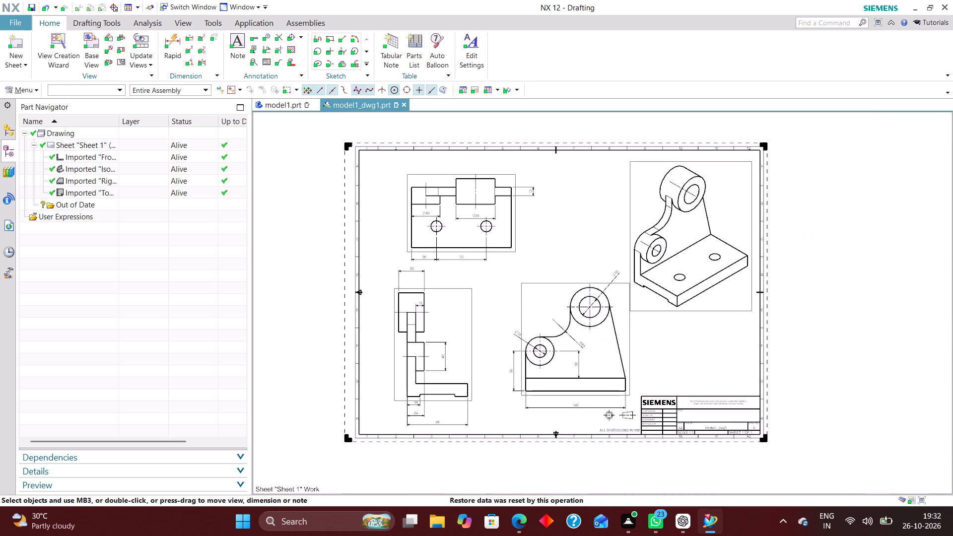
right_click(341, 383)
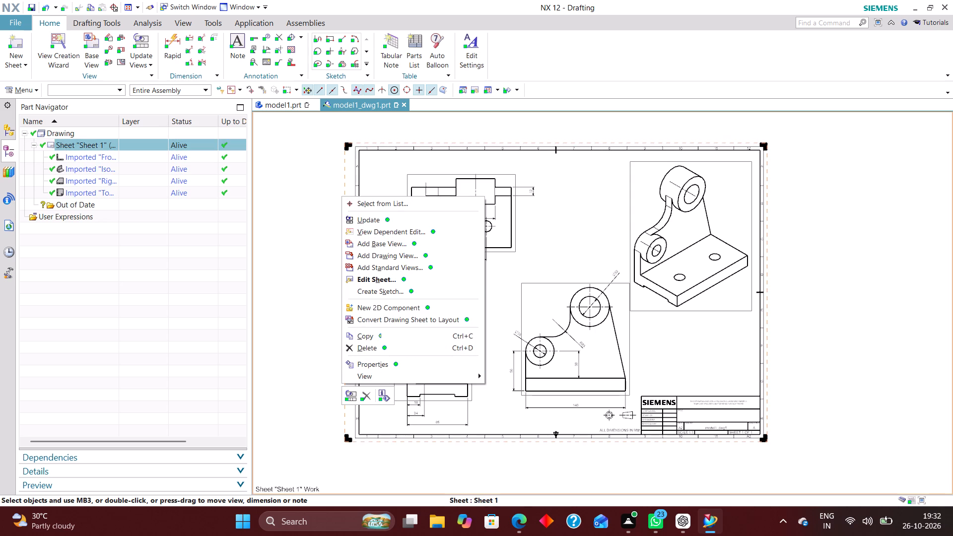
click(393, 278)
click(142, 327)
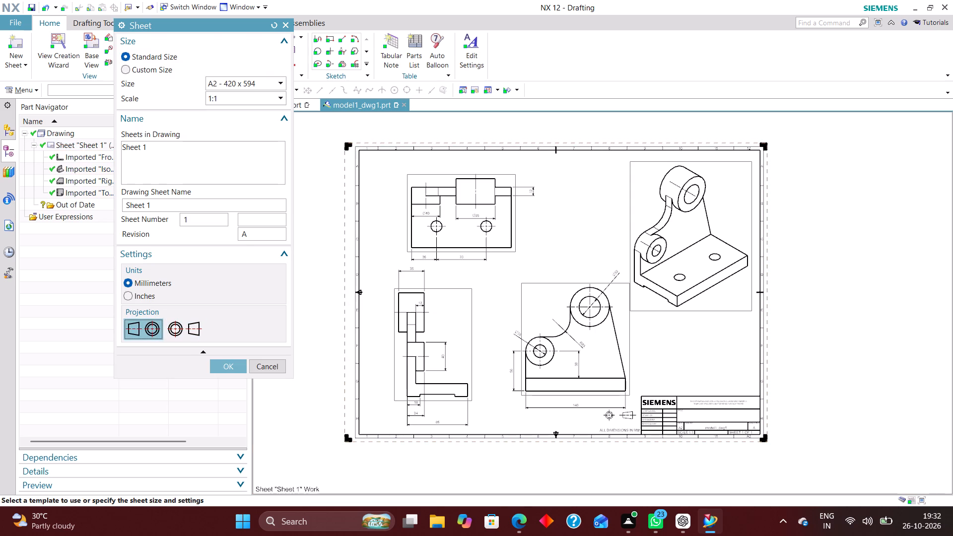
click(230, 359)
Show a view label below the isometric view, with the label type set to Name.
scroll(366, 320, down, 2)
scroll(535, 338, up, 2)
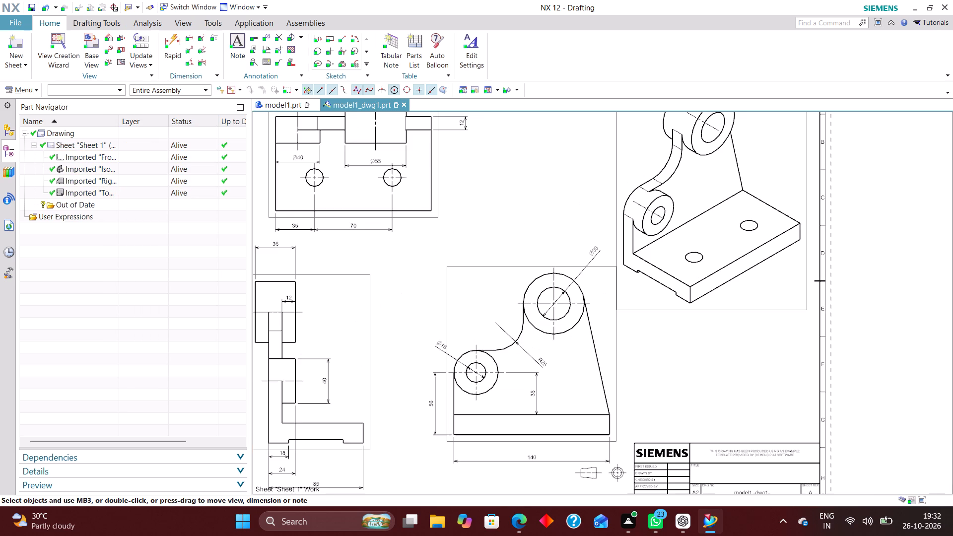
scroll(535, 338, up, 1)
right_drag(547, 173, 502, 194)
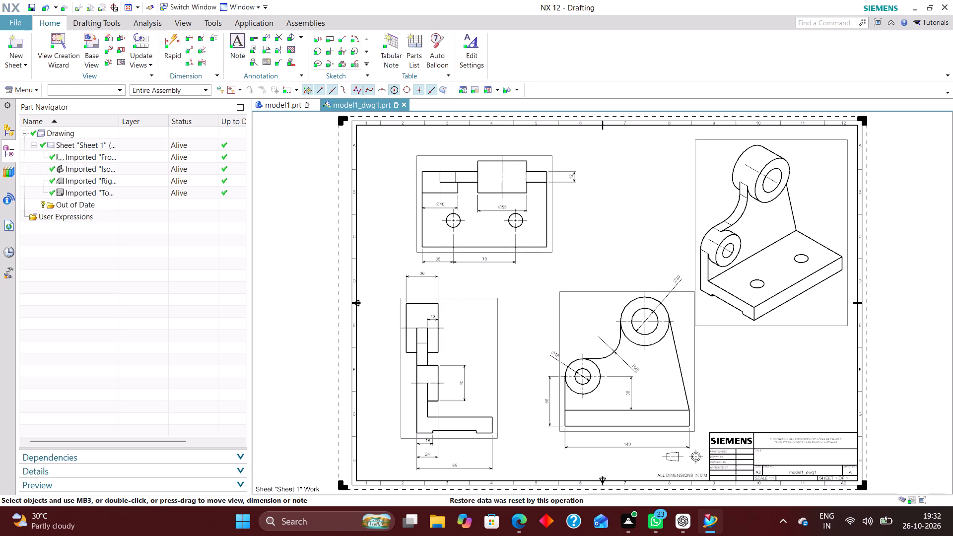
right_click(761, 327)
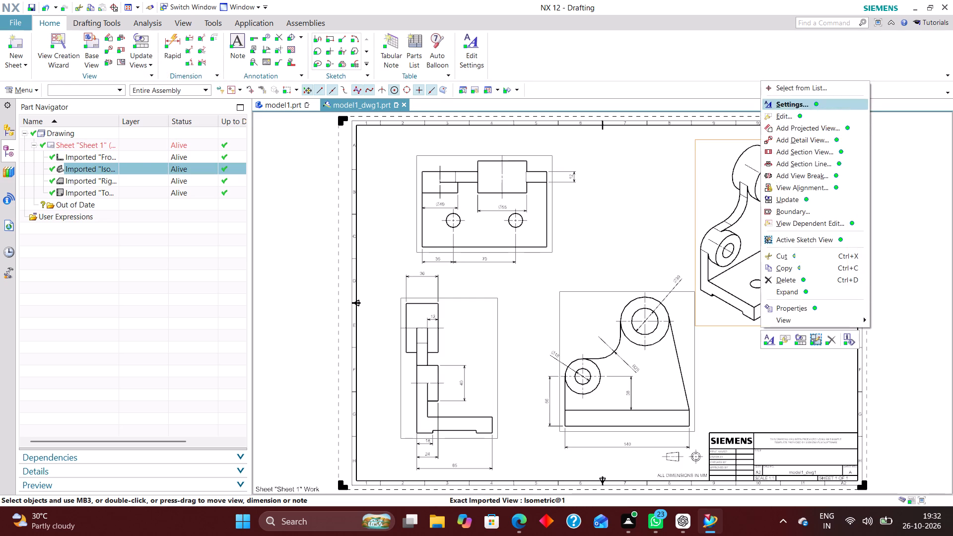
click(788, 103)
scroll(152, 187, down, 5)
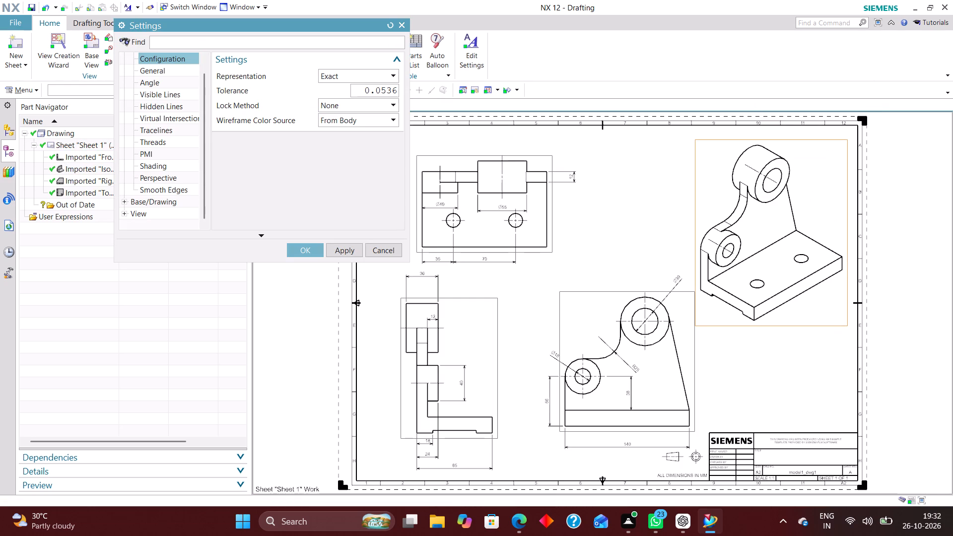
click(159, 198)
click(263, 75)
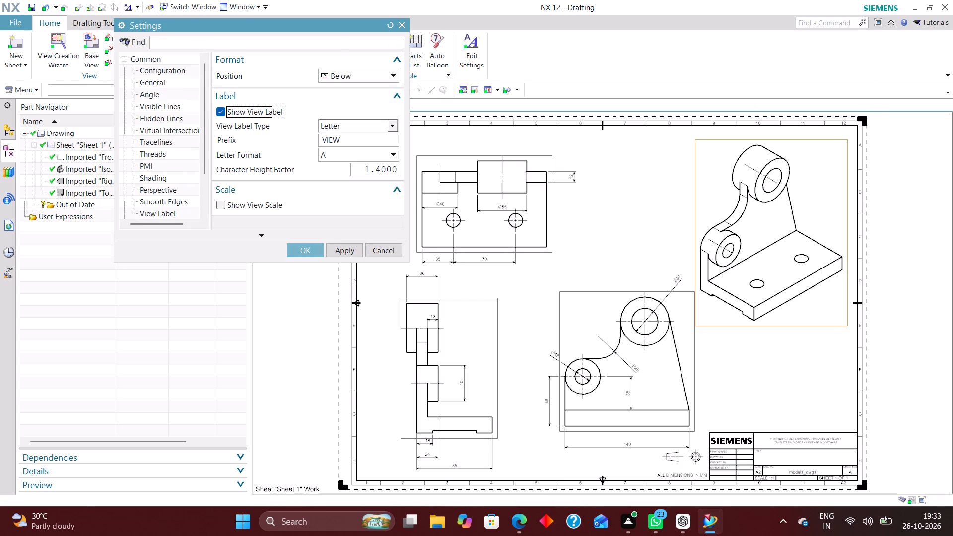
click(332, 122)
click(338, 135)
click(311, 253)
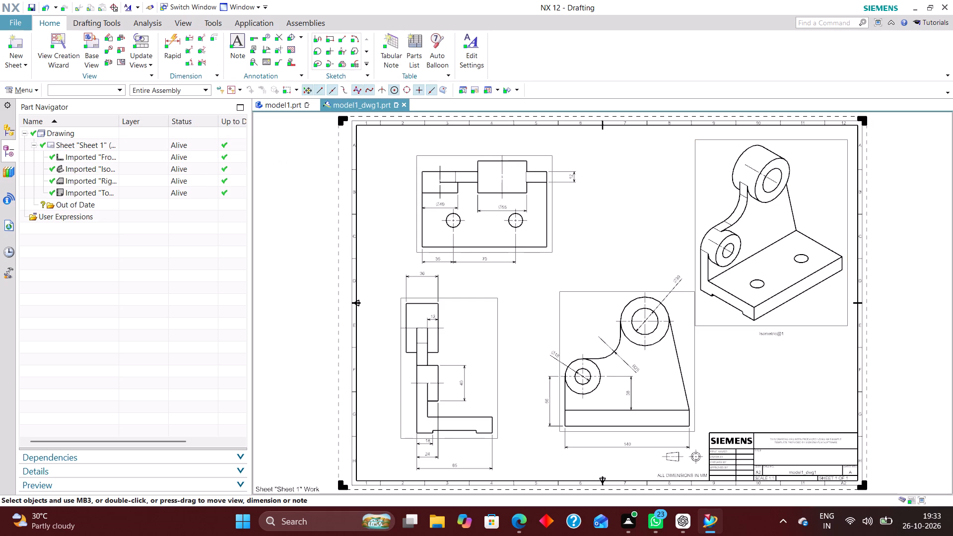
Show a view label below the top view, with the label type set to Name.
right_click(544, 255)
click(571, 275)
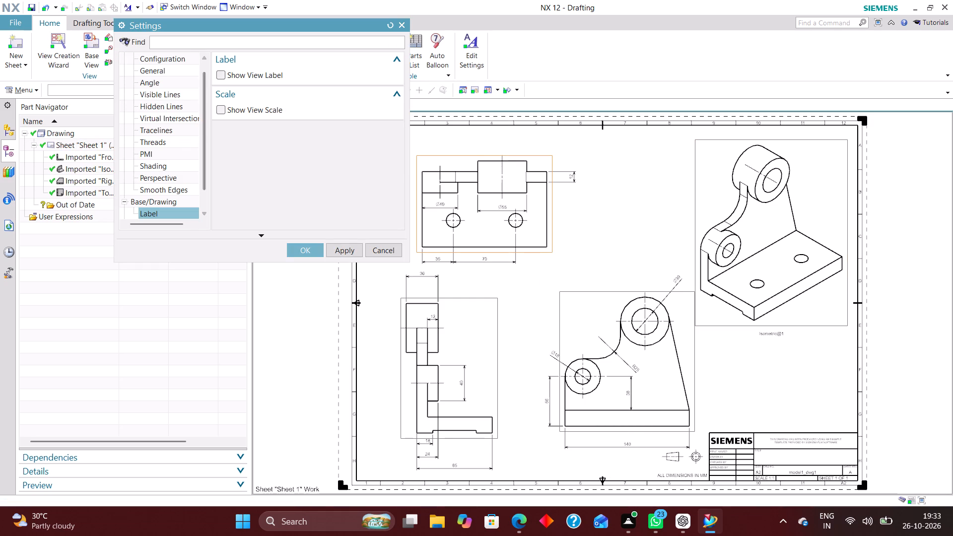
click(221, 74)
click(382, 123)
click(368, 141)
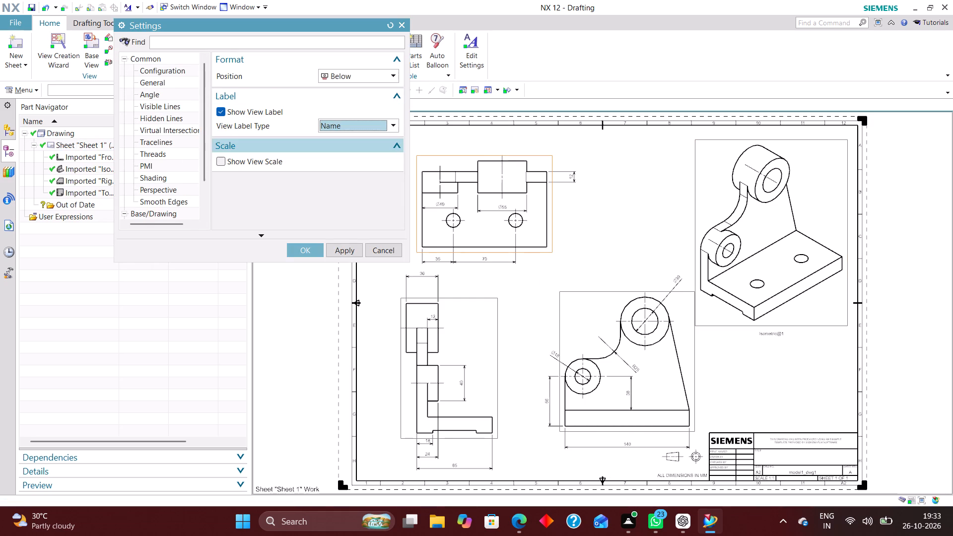
click(308, 244)
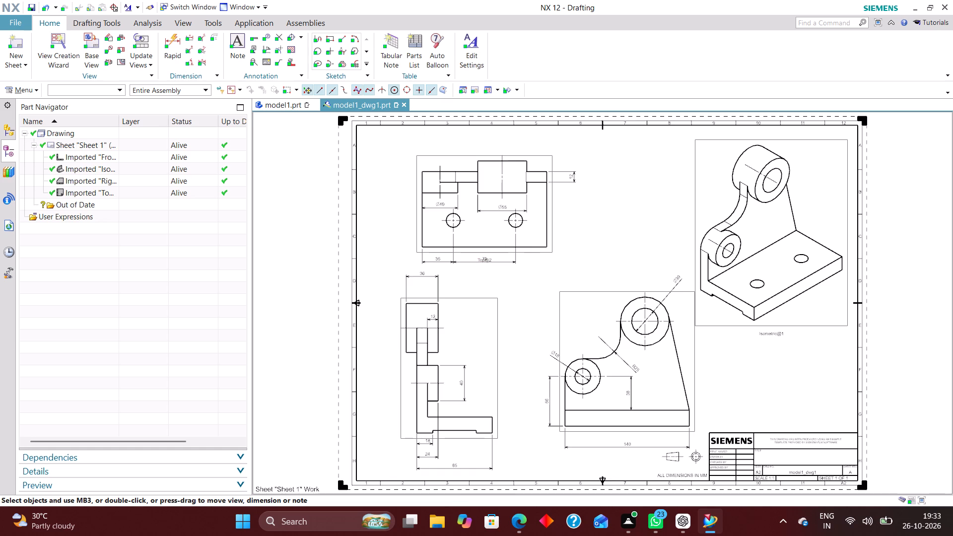
Move the top view's label beside the 70 mm dimension so they no longer overlap.
scroll(488, 277, up, 7)
drag(484, 197, 681, 221)
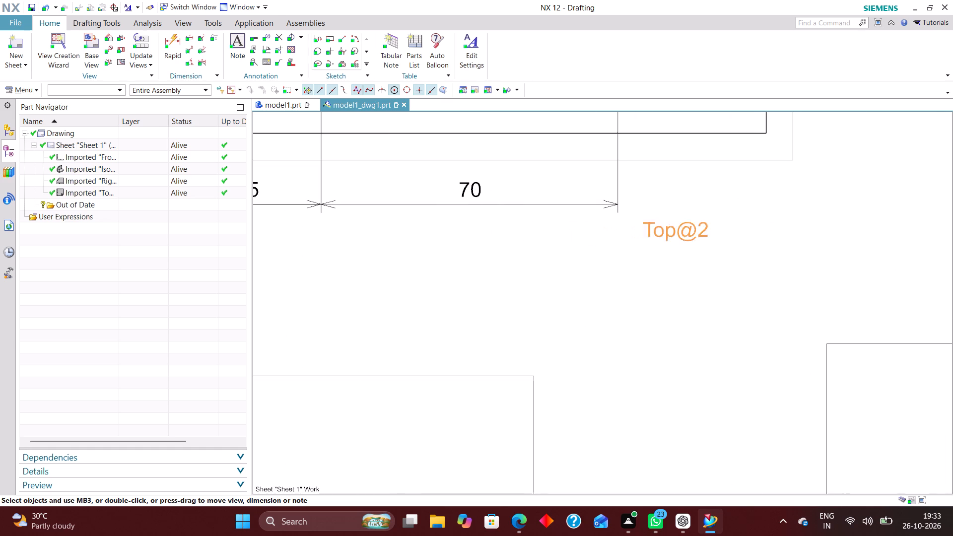
drag(681, 221, 702, 195)
Show a view label below the front view, with the label type set to Name.
scroll(609, 197, down, 7)
scroll(581, 385, up, 5)
right_click(564, 358)
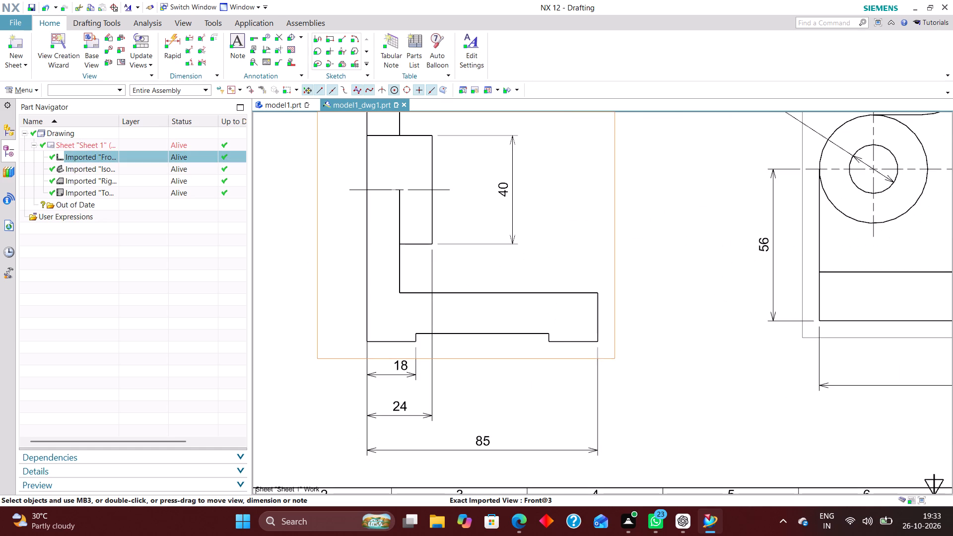
click(611, 136)
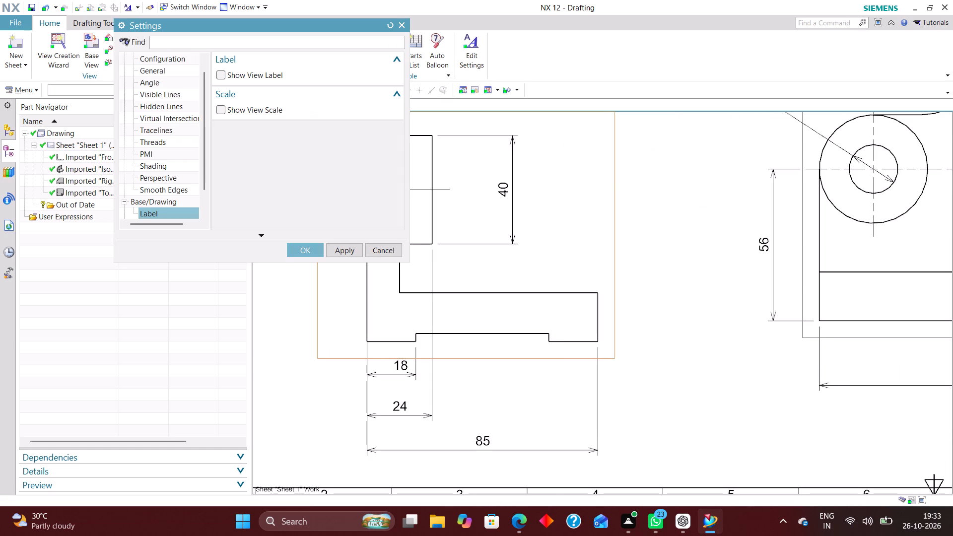
click(223, 75)
click(379, 125)
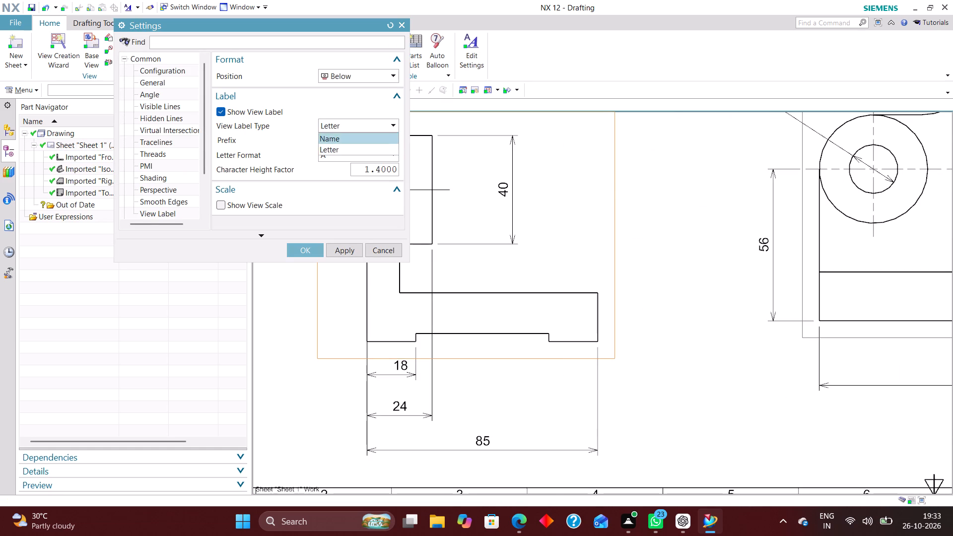
click(362, 139)
click(309, 251)
Shift the front view's label slightly away from the 18 mm dimension, above the 85 mm dimension.
scroll(437, 244, down, 3)
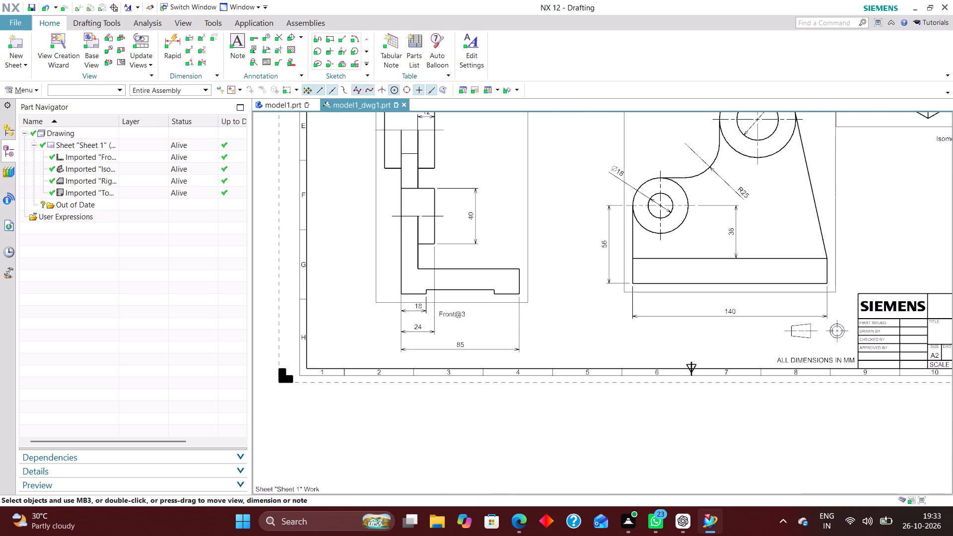
drag(454, 315, 466, 317)
Show a view label below the right view, with the label type set to Name.
scroll(332, 303, down, 3)
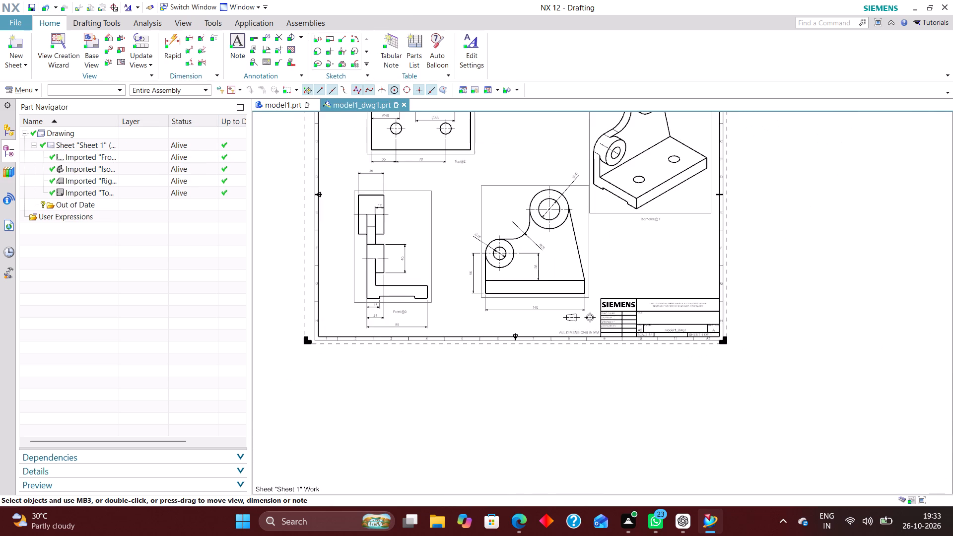
scroll(538, 296, up, 5)
right_click(537, 299)
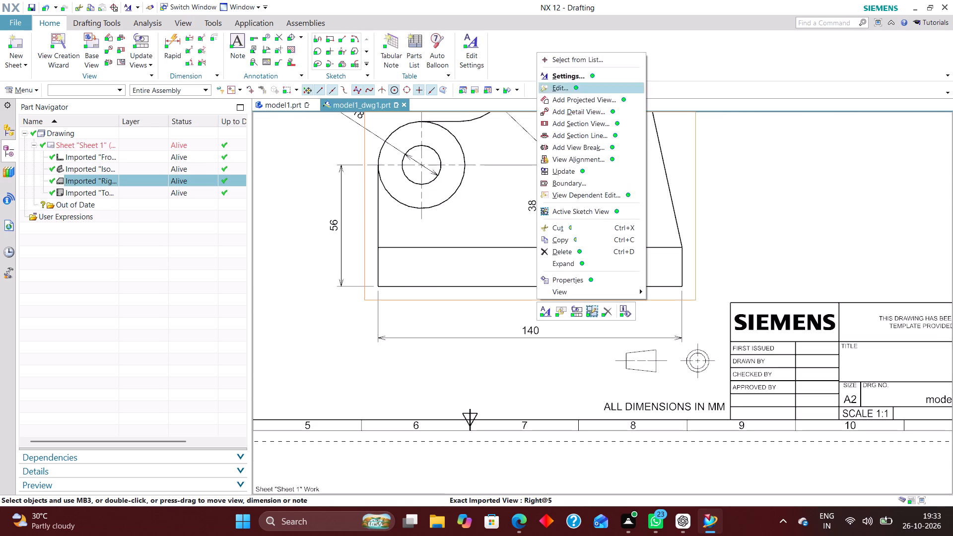
click(563, 78)
click(219, 70)
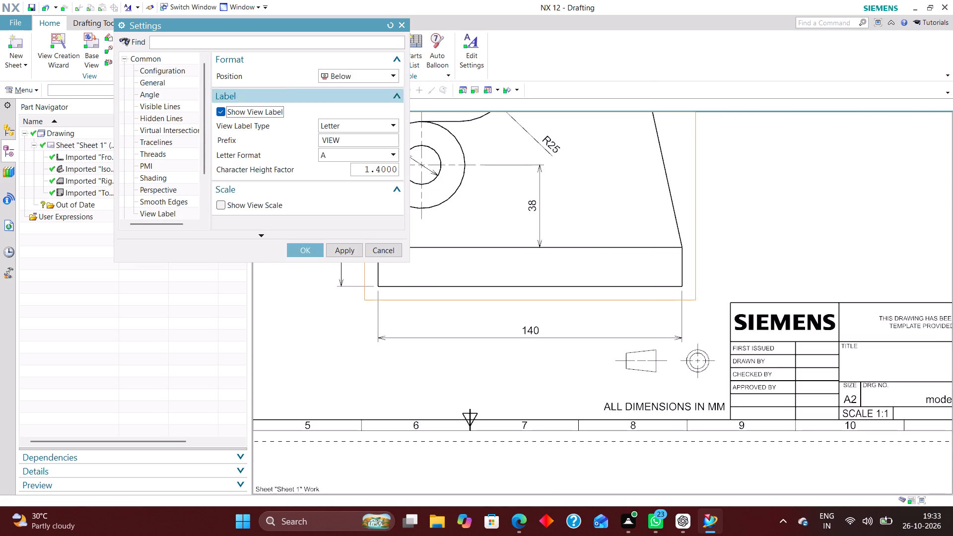
click(360, 124)
click(347, 134)
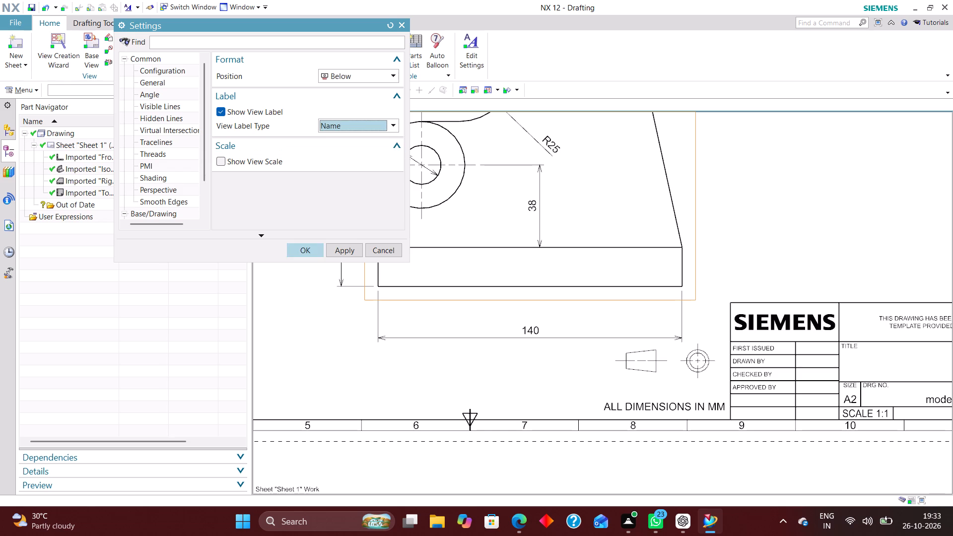
click(306, 255)
Place the right view's label beneath the 140 mm dimension and move that dimension closer to the view.
scroll(342, 234, down, 2)
scroll(435, 317, down, 1)
scroll(432, 297, up, 4)
drag(505, 293, 486, 343)
drag(506, 319, 508, 292)
drag(492, 350, 498, 335)
Set the arrows of the top view's 12 mm dimension to point in from outside its extension lines.
scroll(467, 346, down, 7)
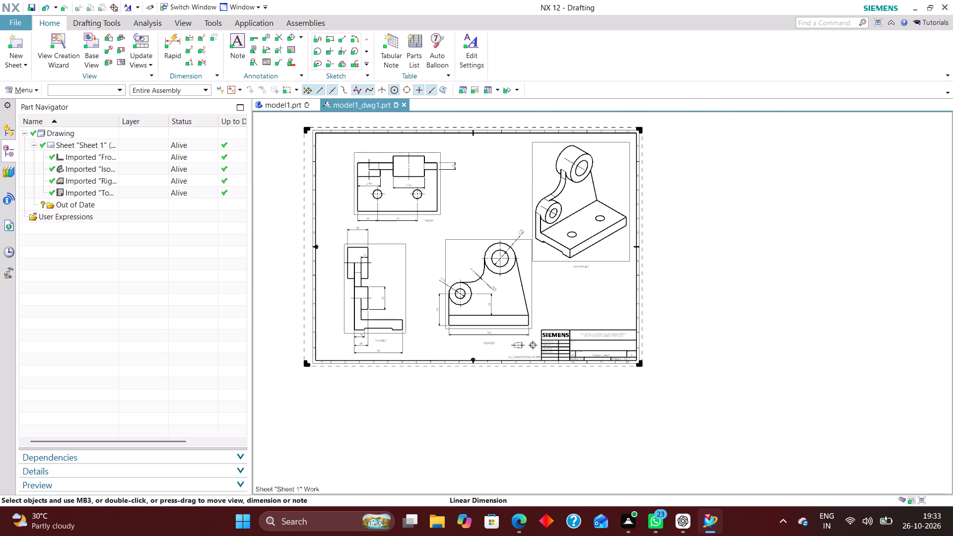
scroll(466, 179, up, 4)
right_drag(502, 175, 406, 299)
scroll(569, 191, up, 6)
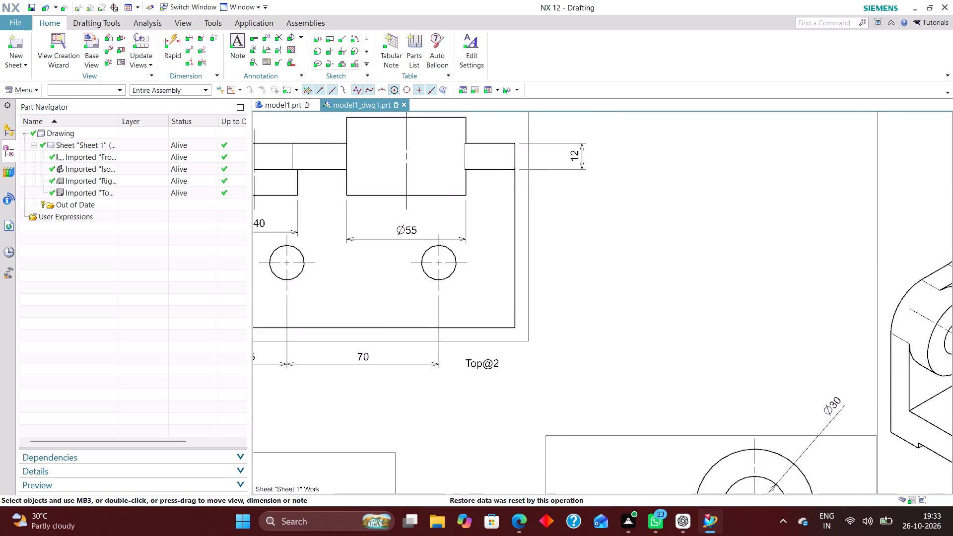
scroll(570, 322, down, 4)
scroll(575, 225, up, 5)
double_click(578, 299)
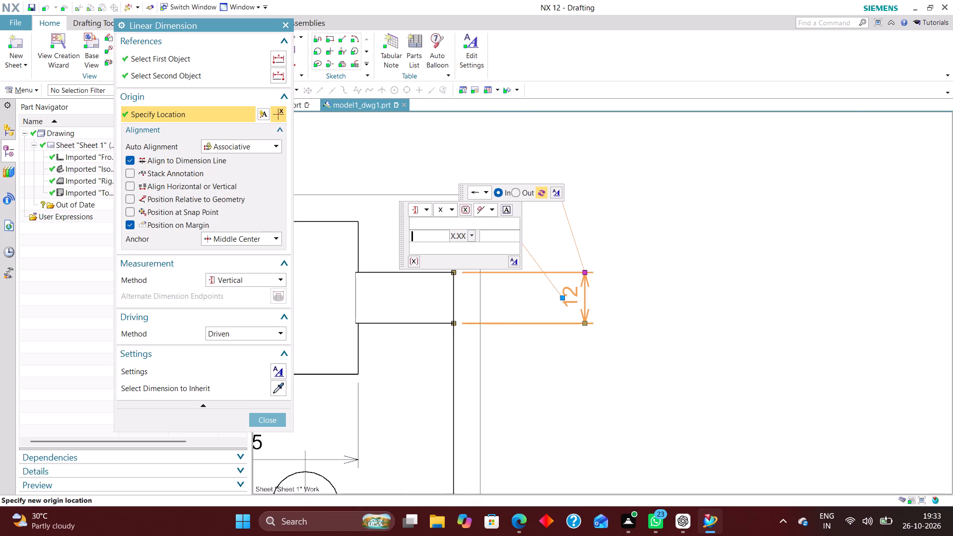
click(587, 274)
click(519, 193)
scroll(605, 290, down, 4)
click(273, 418)
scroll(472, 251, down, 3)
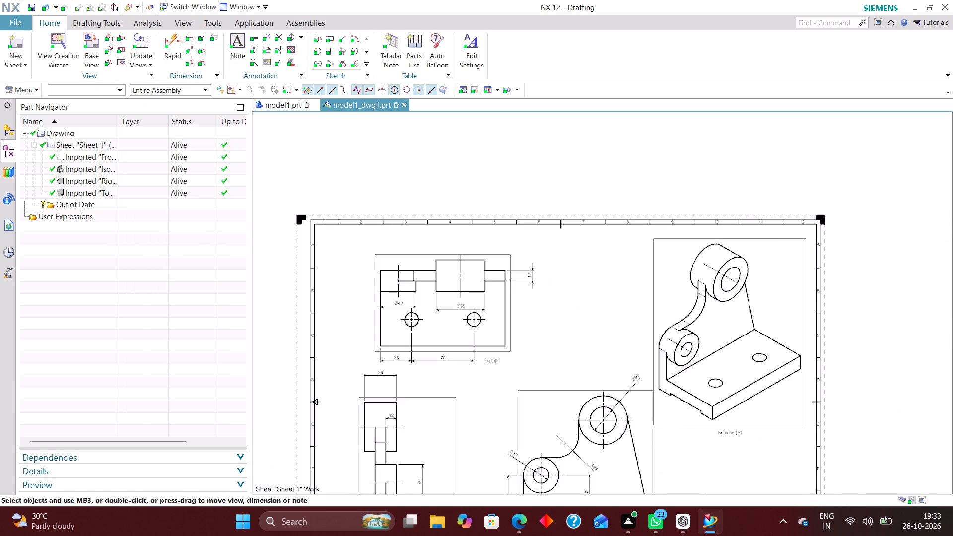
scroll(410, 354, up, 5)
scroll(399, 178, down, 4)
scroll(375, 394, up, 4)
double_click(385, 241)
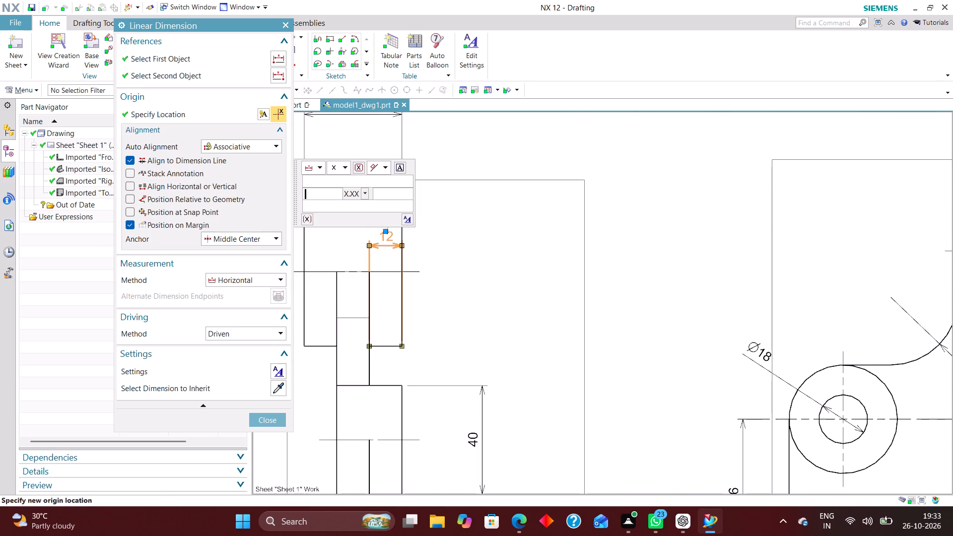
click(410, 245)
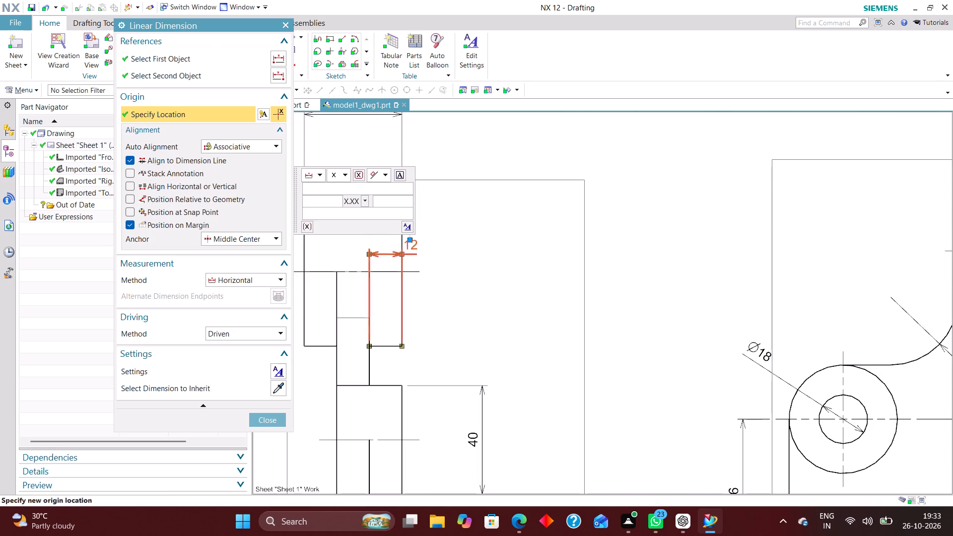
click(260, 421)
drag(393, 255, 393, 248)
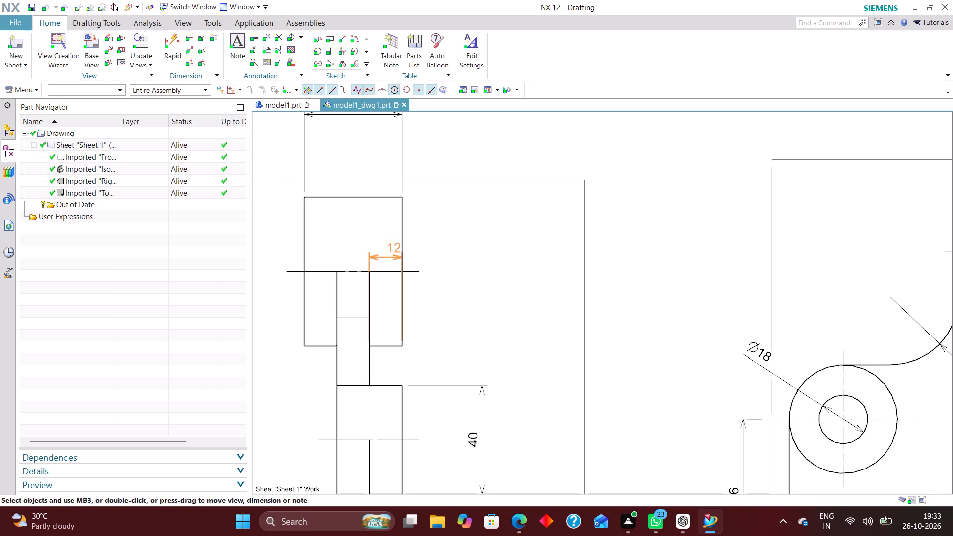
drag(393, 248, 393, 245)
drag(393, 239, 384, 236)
Set the arrows of the front view's 12 mm dimension to point in from outside its extension lines.
double_click(388, 246)
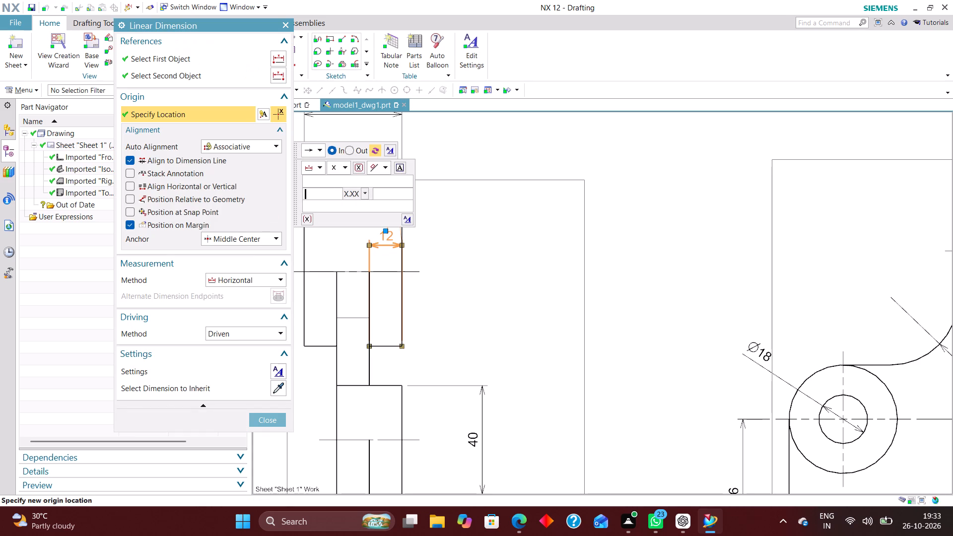
click(402, 244)
click(351, 151)
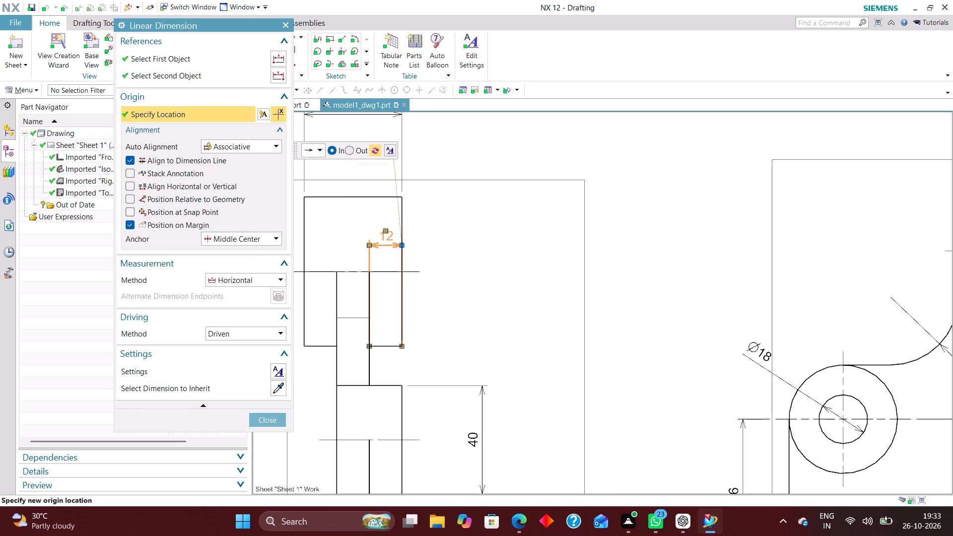
click(281, 422)
Shift the front view's 18 mm dimension slightly so its text sits centred between the extension lines.
scroll(406, 185, down, 4)
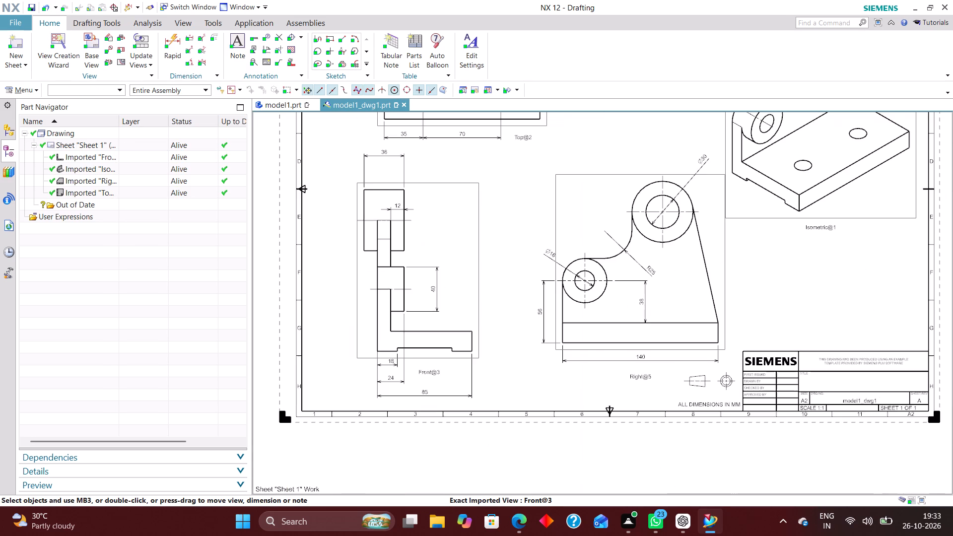
scroll(396, 392, up, 5)
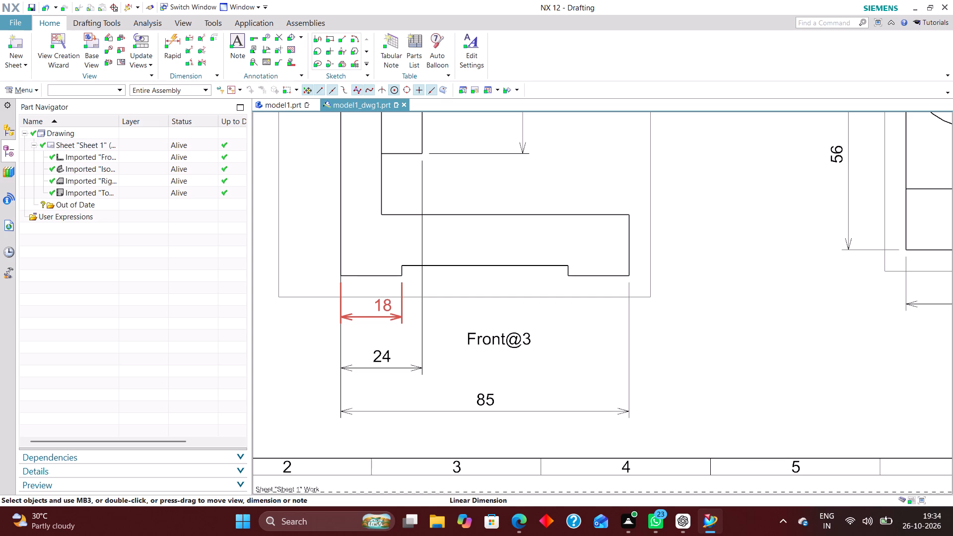
drag(386, 305, 373, 308)
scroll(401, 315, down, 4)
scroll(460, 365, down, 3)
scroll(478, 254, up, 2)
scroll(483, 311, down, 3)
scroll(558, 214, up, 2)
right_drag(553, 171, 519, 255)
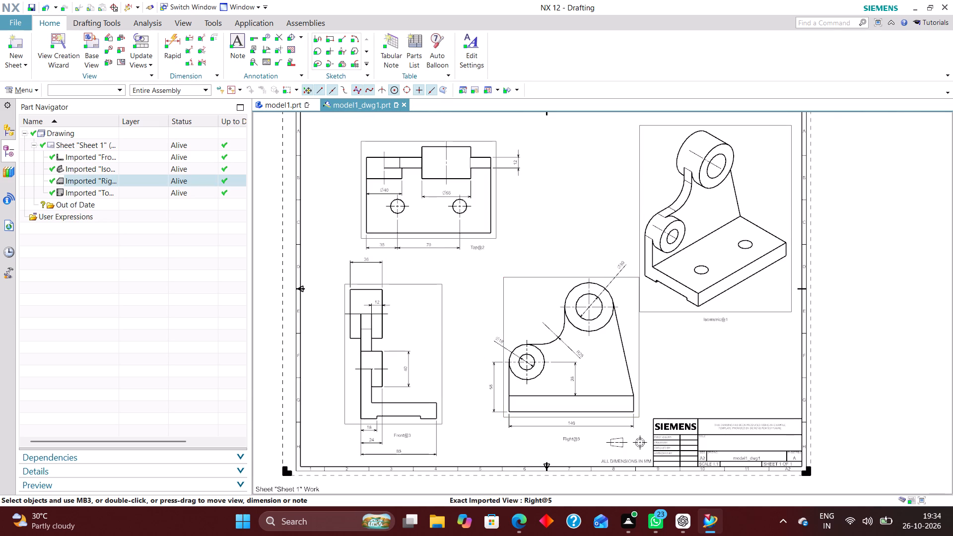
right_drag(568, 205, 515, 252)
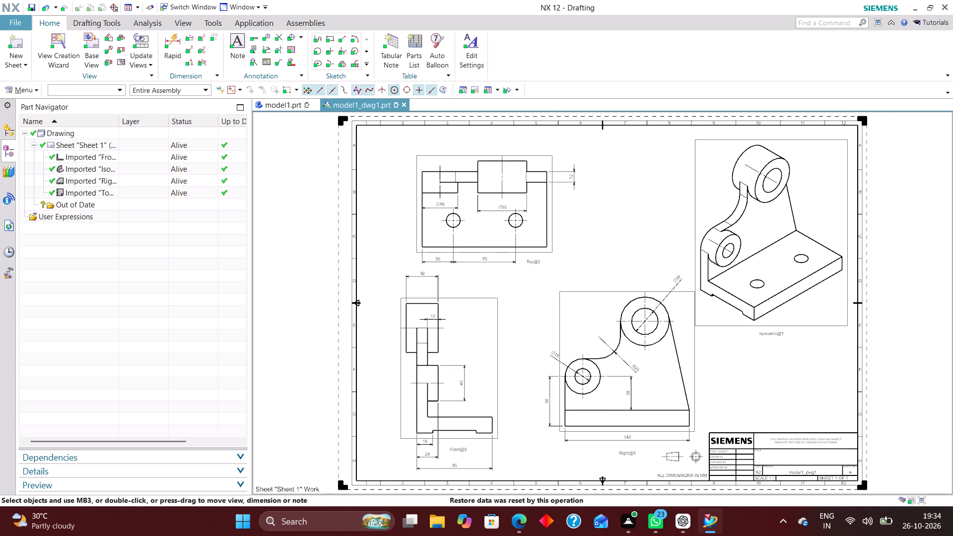
Rename the imported isometric view as ISOMETRIC VIEW.
click(129, 179)
click(129, 164)
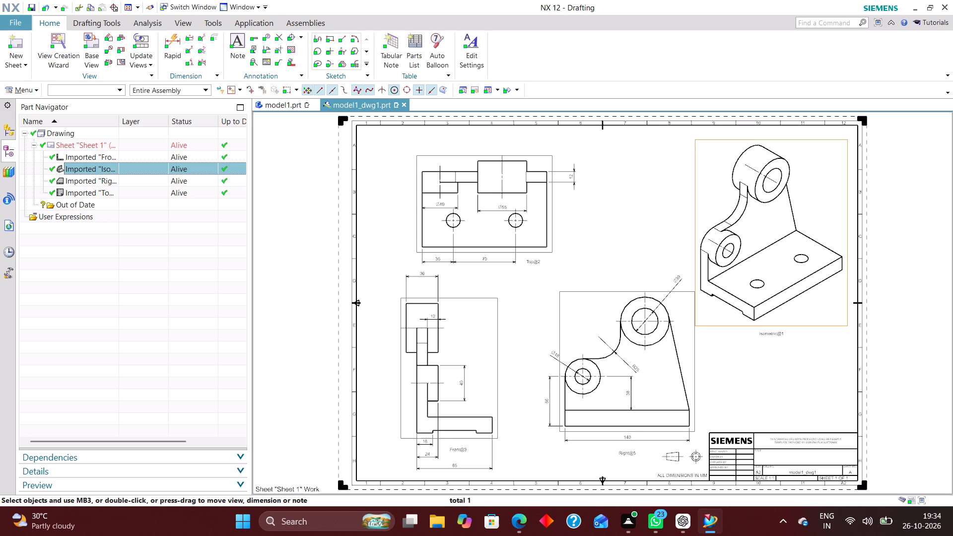
right_click(129, 164)
click(186, 361)
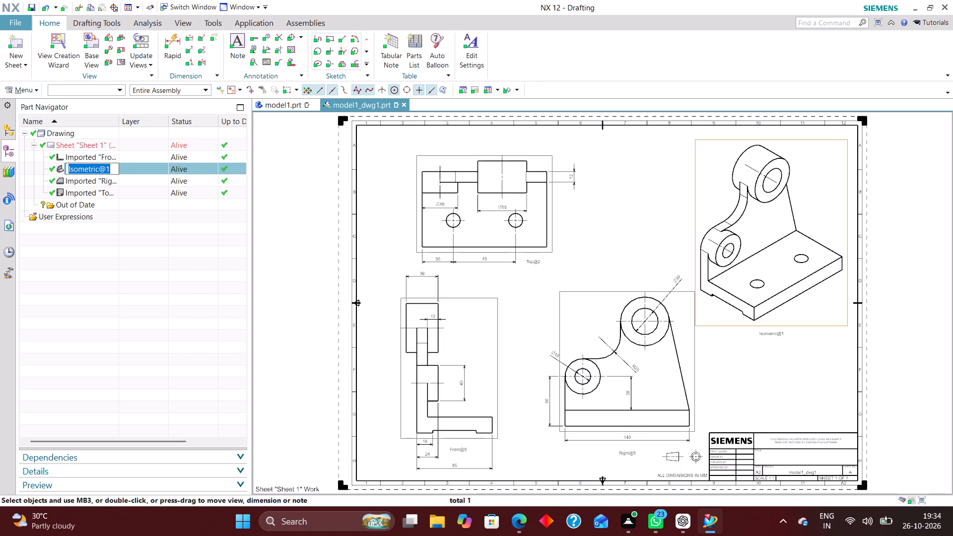
key(BackSpace)
text(IS)
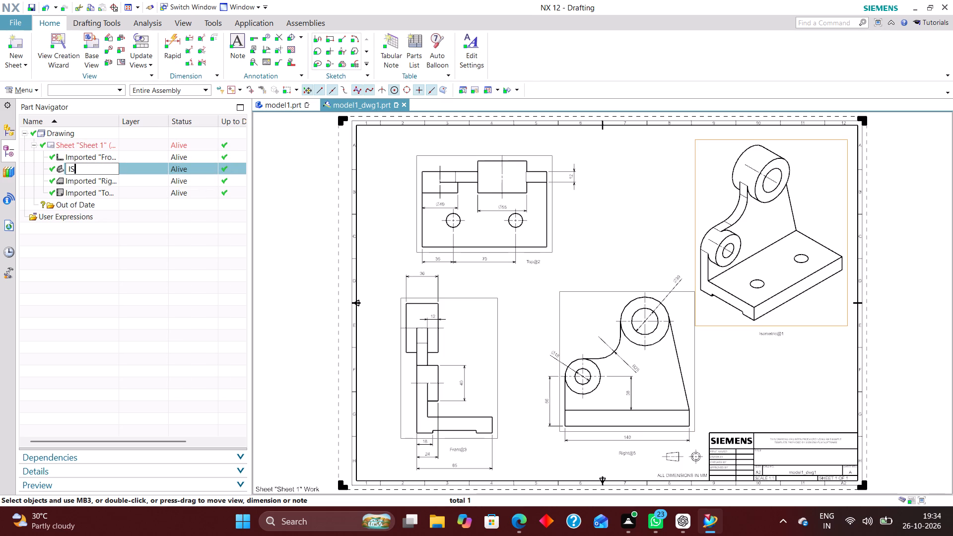
key(o)
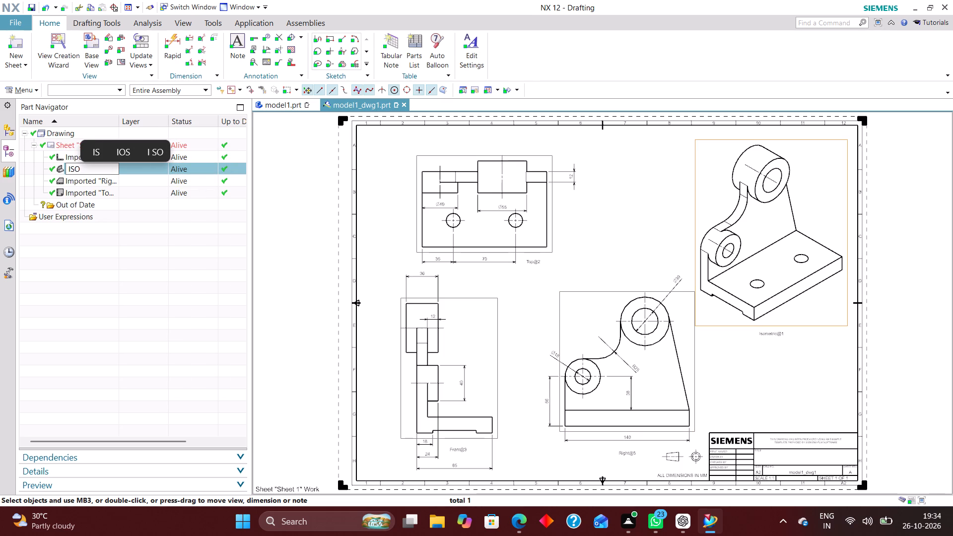
text(METRIC VIEW)
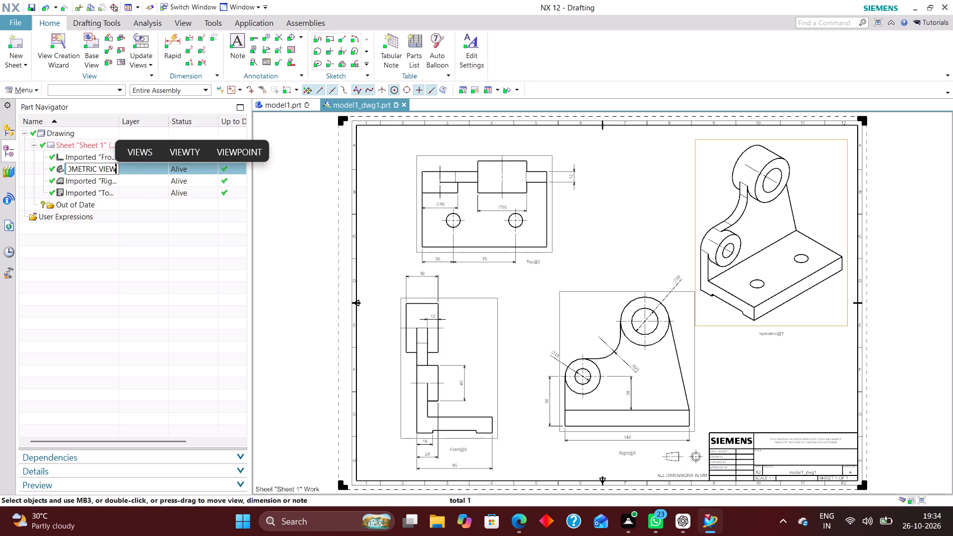
key(Return)
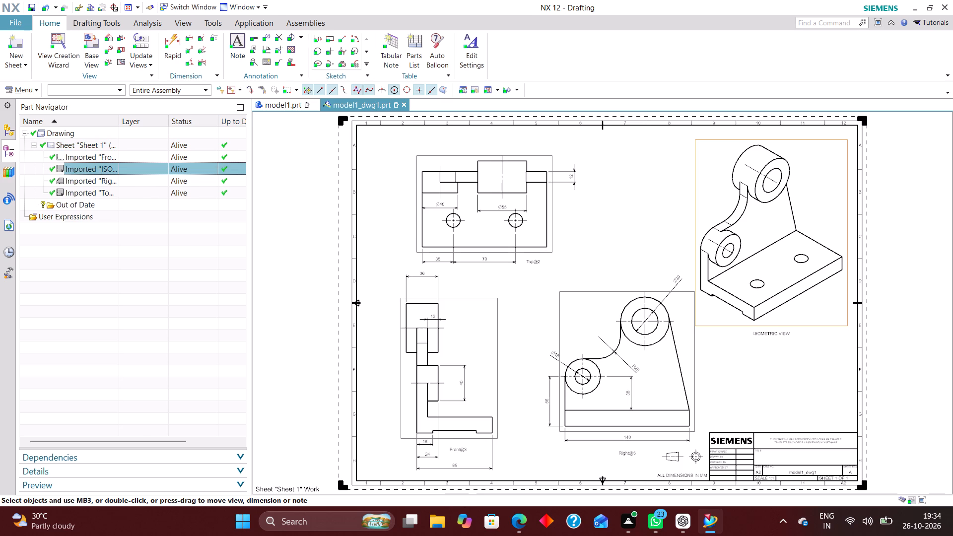
Rename the imported top view as TOP VIEW.
click(127, 193)
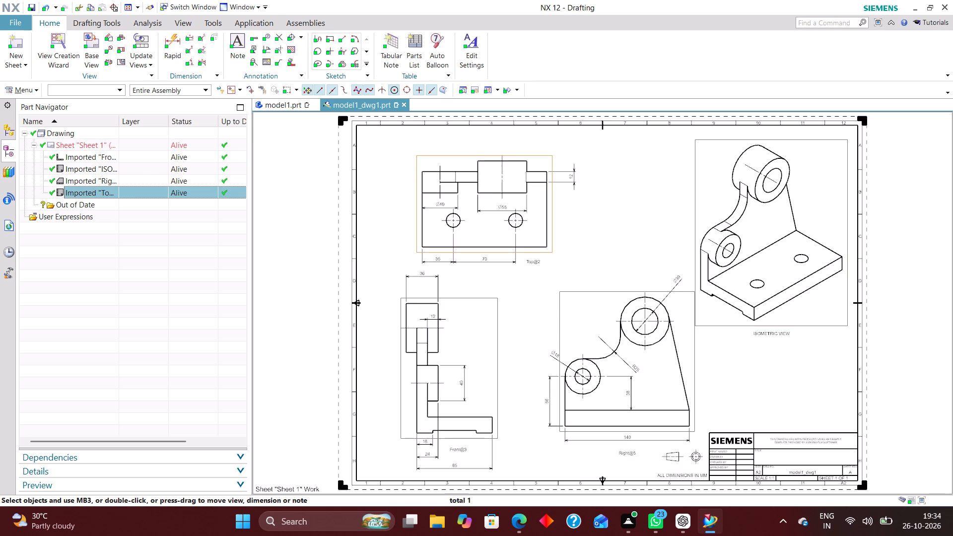
right_click(127, 193)
click(173, 388)
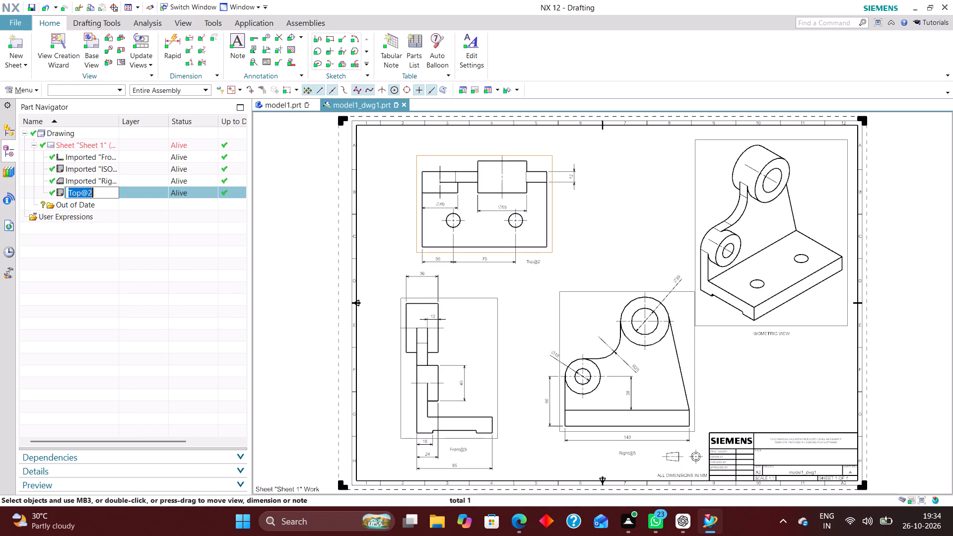
text(TOP)
key(space)
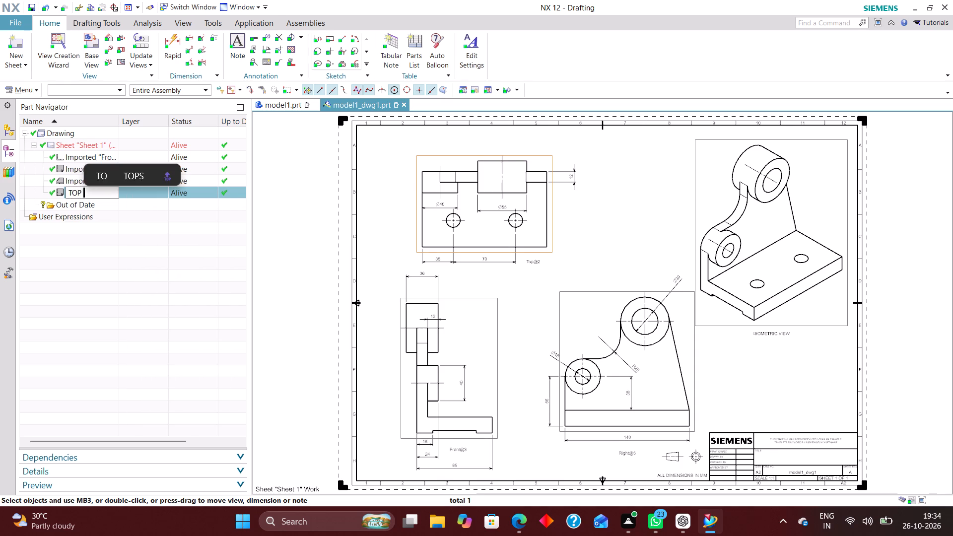
text(VIEW)
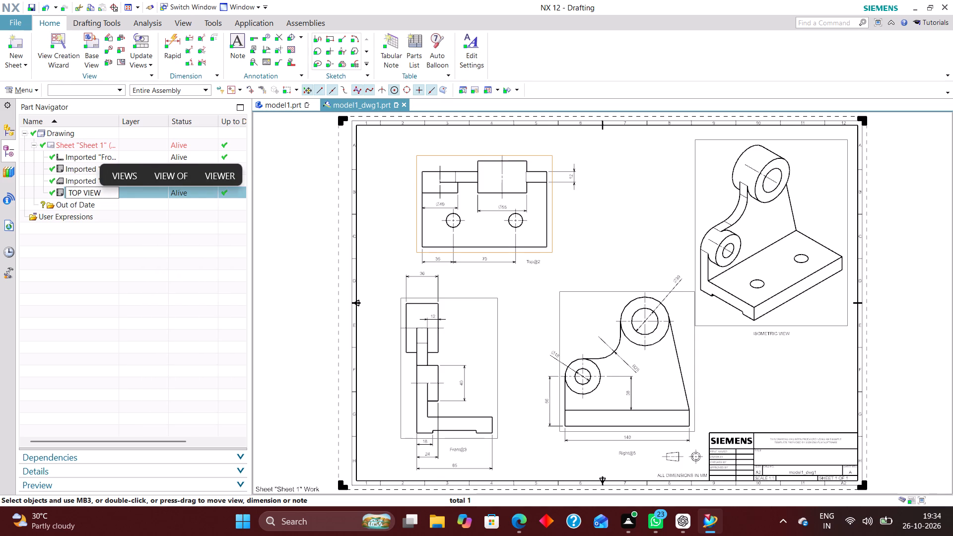
key(Return)
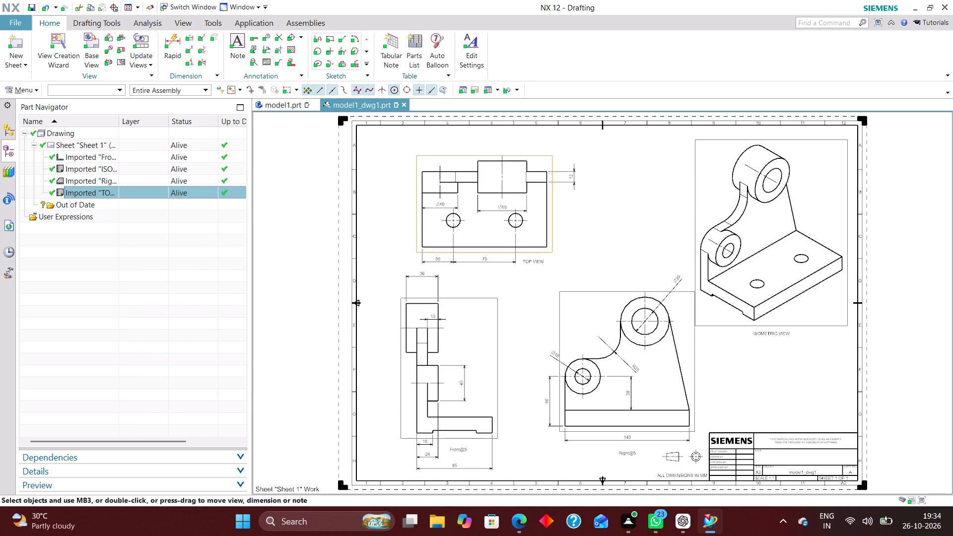
Rename the imported right view as RIGHT VIEW.
click(130, 179)
right_click(129, 179)
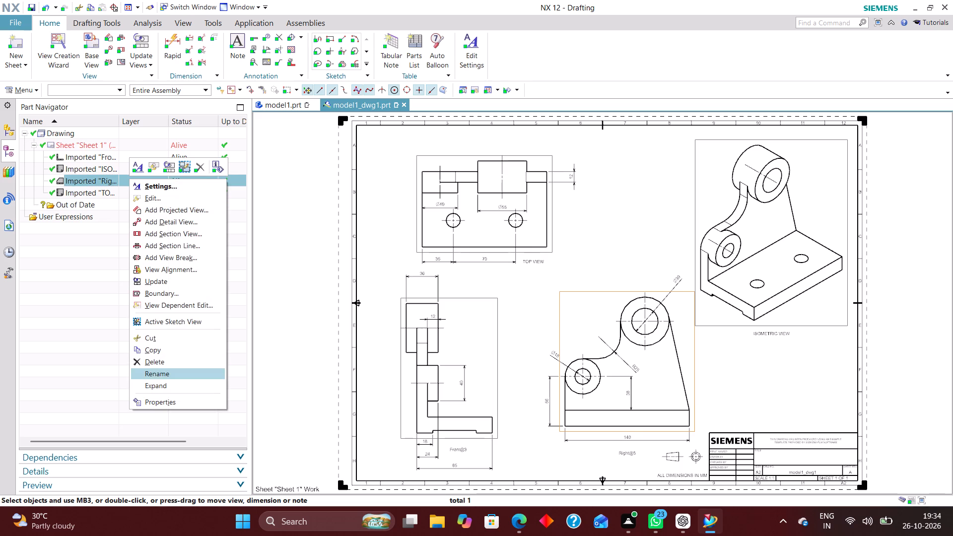
click(166, 374)
key(BackSpace)
text(RIGHT)
key(space)
text(VIEW)
key(Return)
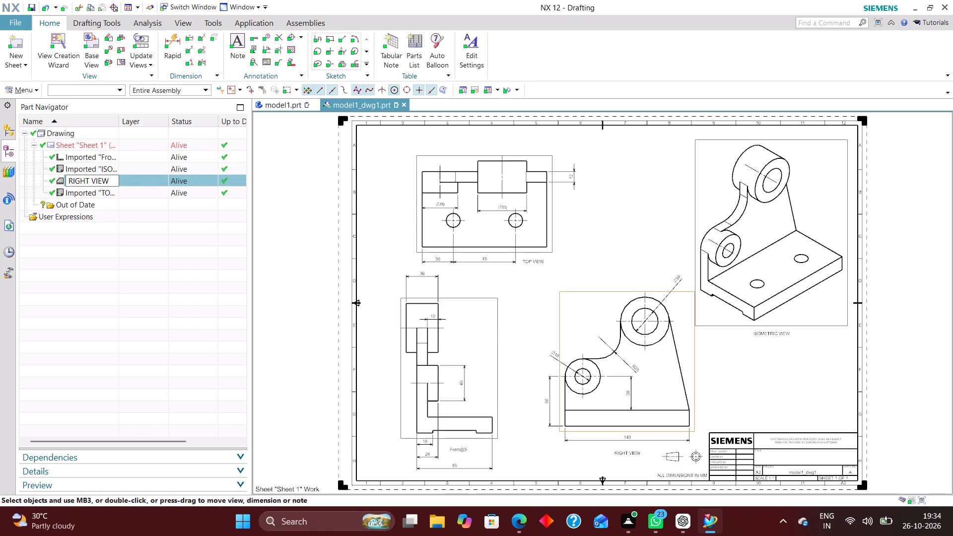
Rename the imported front view as FRONT VIEW.
click(127, 155)
right_click(127, 155)
click(175, 345)
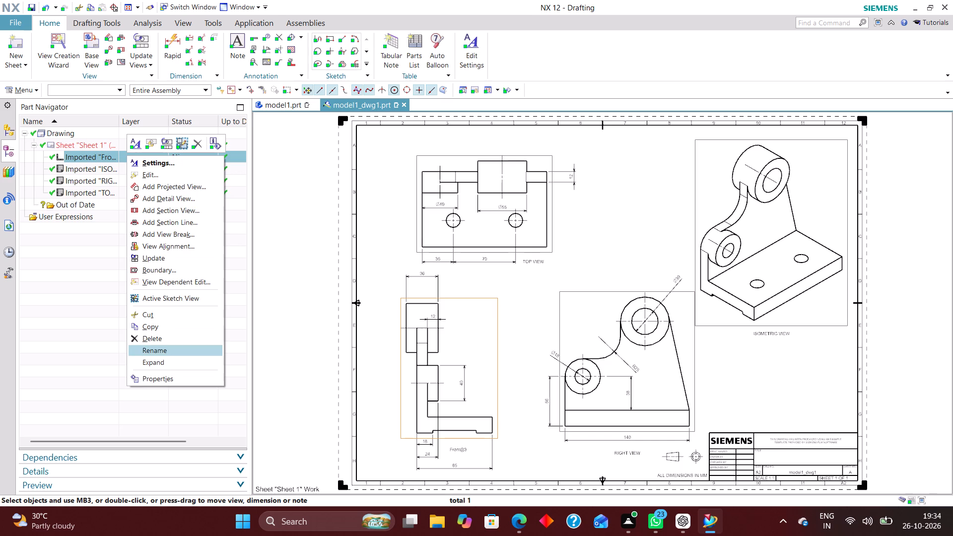
text(FRONT)
key(space)
text(VIEW)
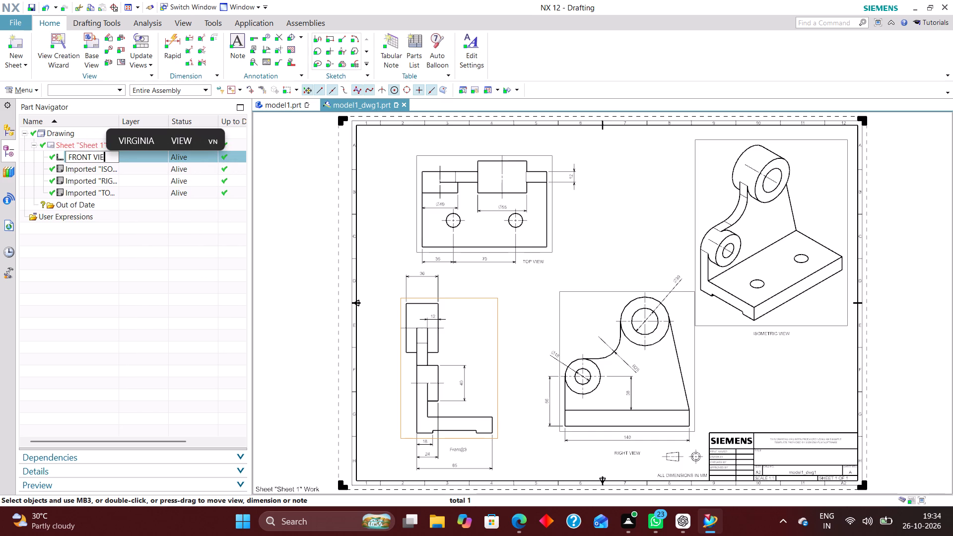
key(Return)
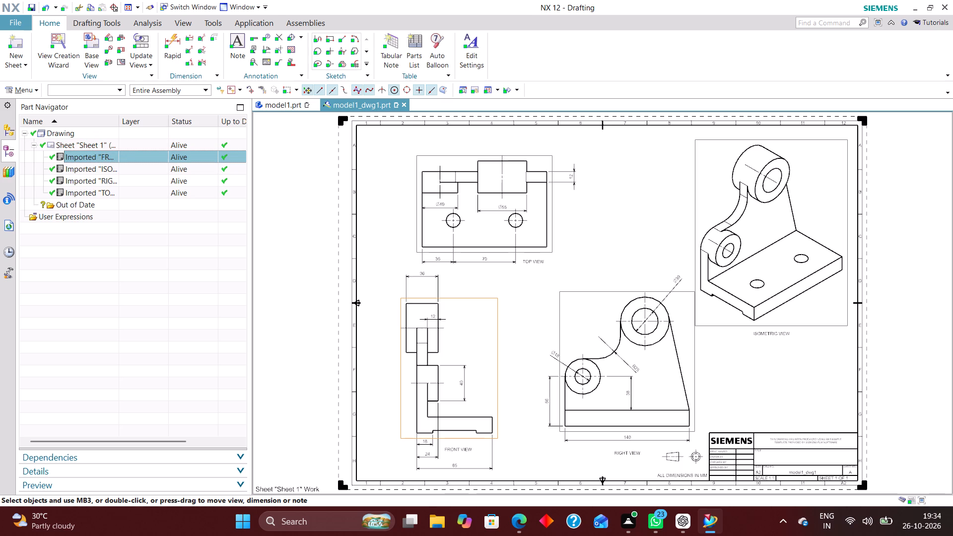
Move the TOP VIEW label from beneath the top view to the open space just right of the view, below the 12 mm dimension.
scroll(452, 405, up, 5)
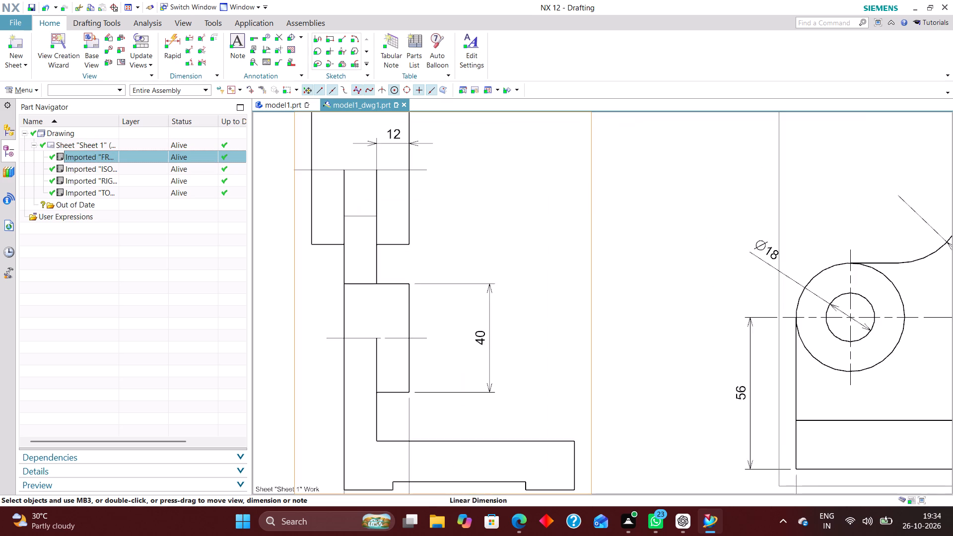
scroll(424, 295, down, 5)
scroll(503, 297, down, 2)
scroll(545, 232, up, 3)
right_drag(574, 207, 540, 256)
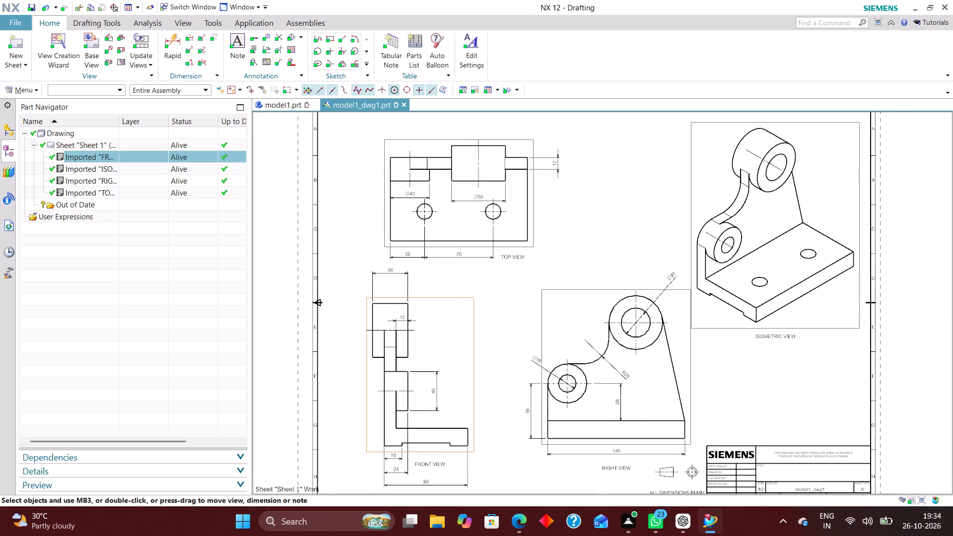
scroll(518, 258, up, 5)
drag(556, 268, 503, 320)
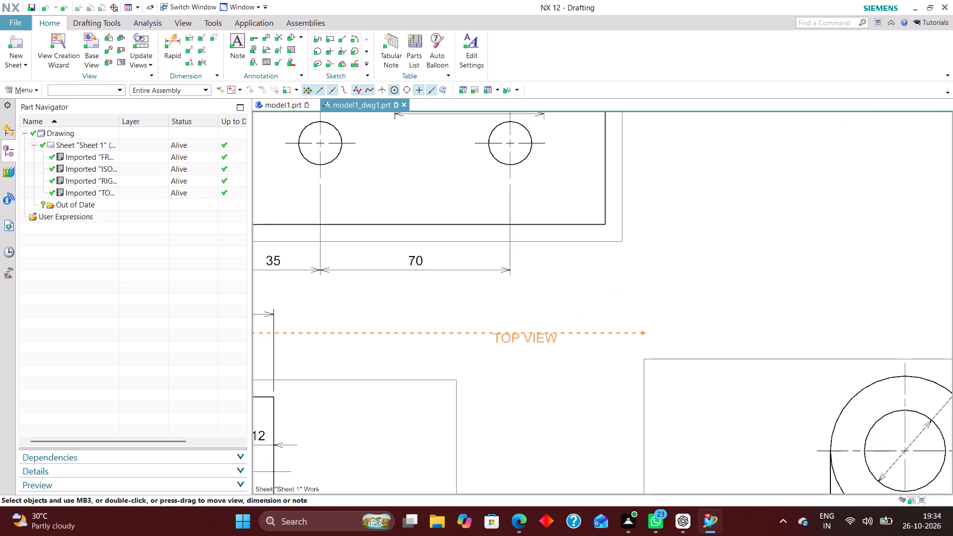
drag(503, 320, 686, 154)
scroll(533, 291, down, 6)
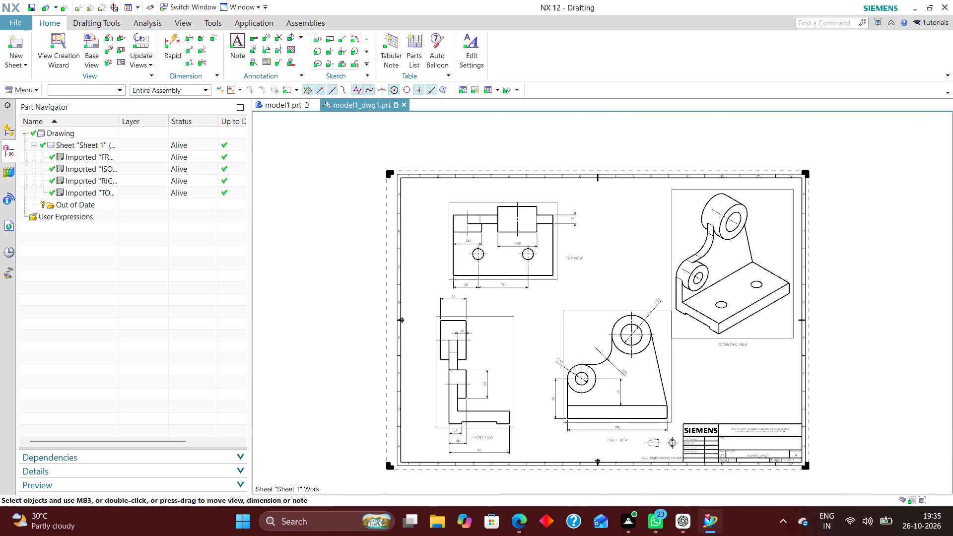
scroll(586, 275, up, 5)
drag(559, 224, 548, 182)
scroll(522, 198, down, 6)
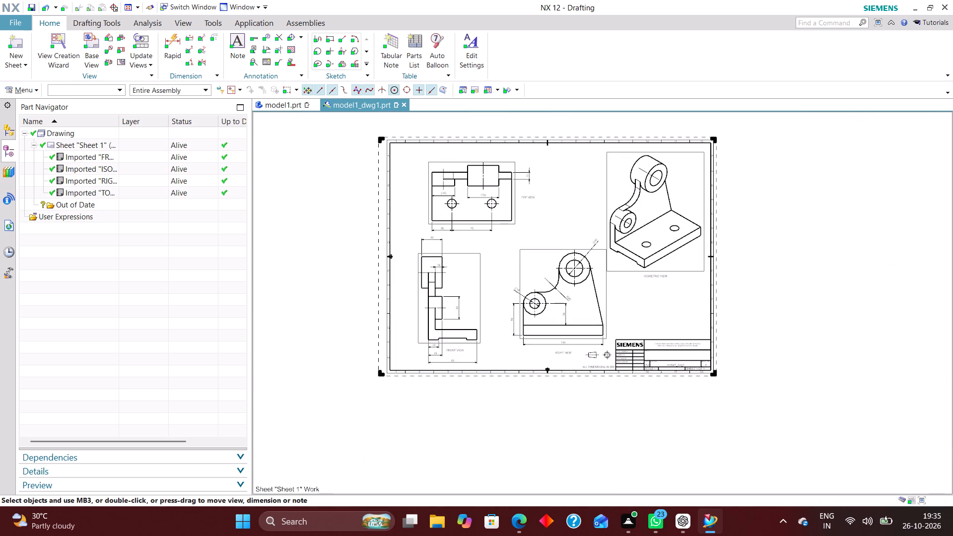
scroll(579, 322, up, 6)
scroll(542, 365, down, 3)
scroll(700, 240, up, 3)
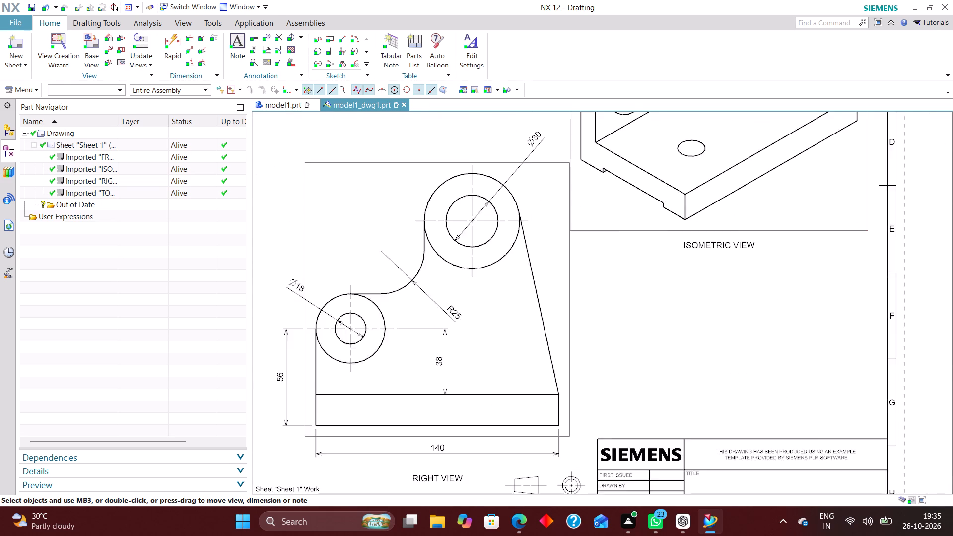
Populate the title block's material value cell, Label11, with STEEL.
scroll(682, 304, down, 4)
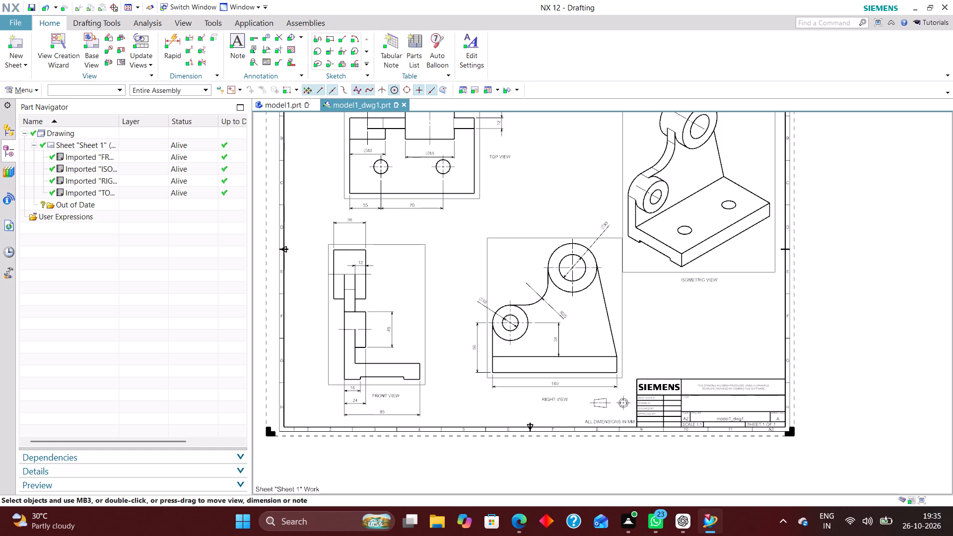
scroll(552, 199, up, 2)
right_drag(554, 168, 526, 214)
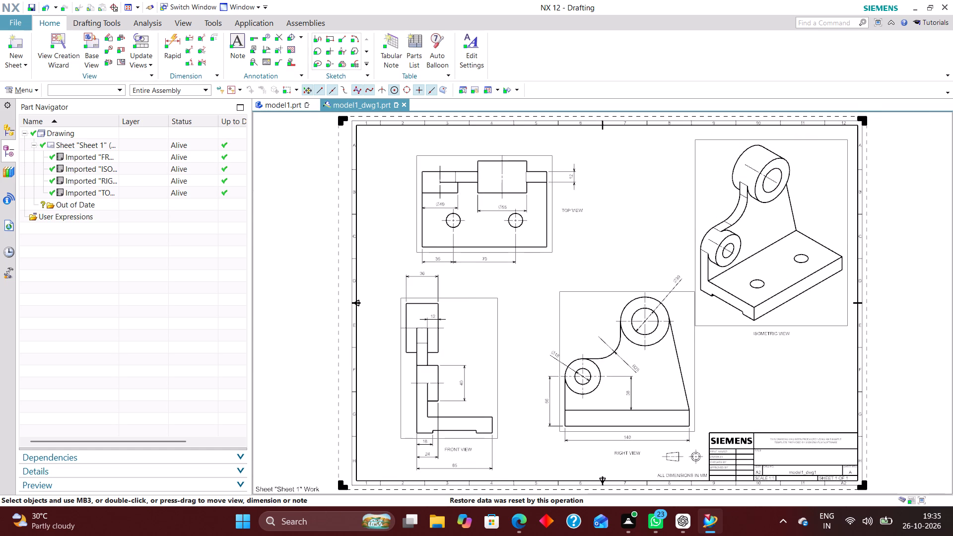
key(ctrl+l)
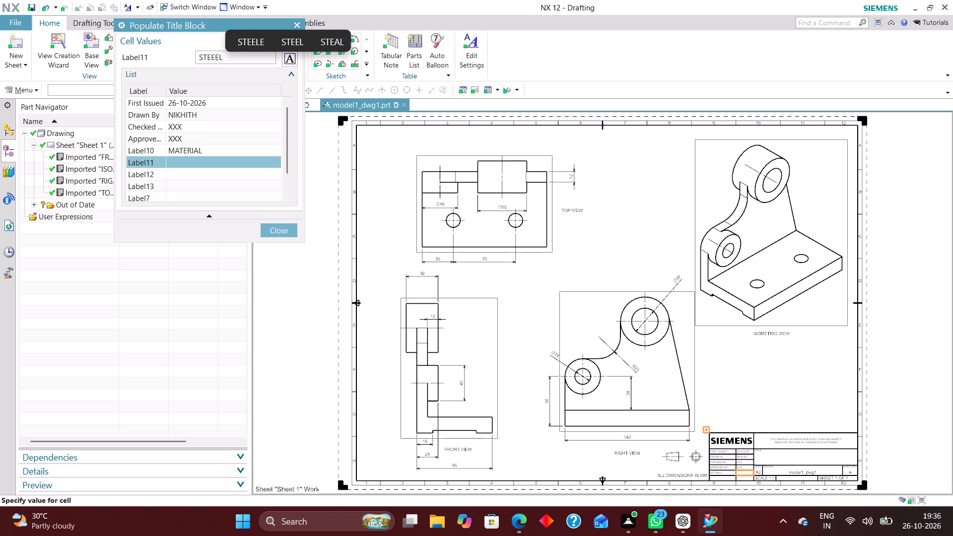
key(BackSpace)
key(BackSpace)
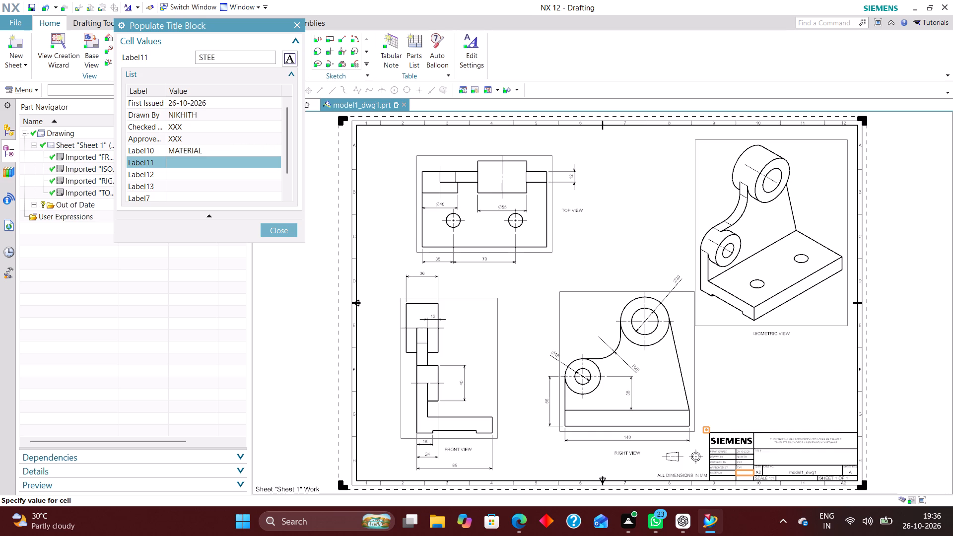
key(l)
key(Return)
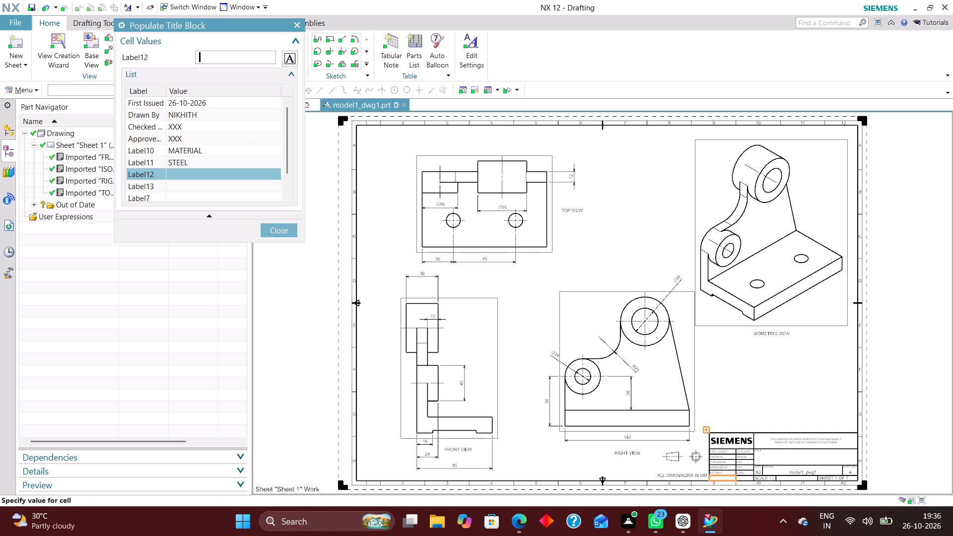
Fill the two title block cells below the material row, Label12 and Label13, with XXX.
text(XXX)
key(Return)
text(XXX)
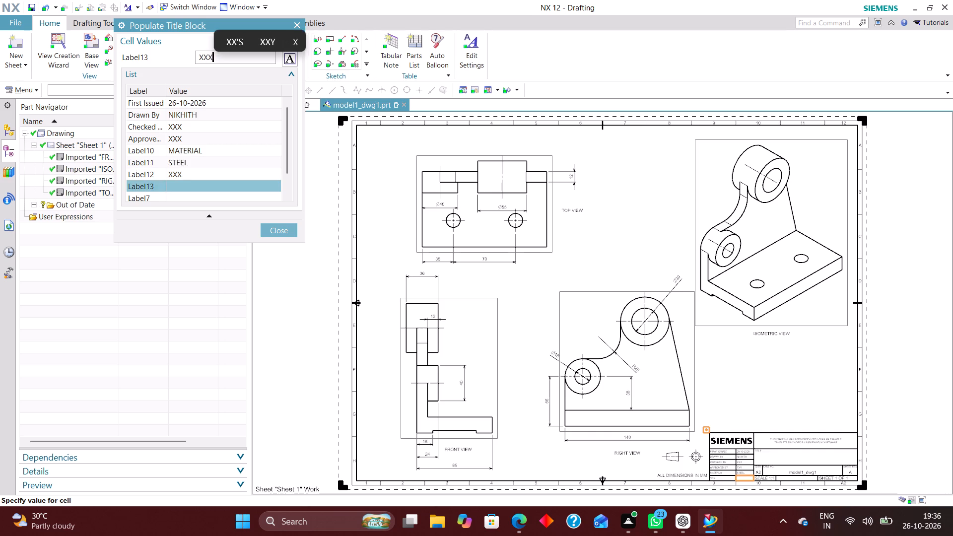
key(Return)
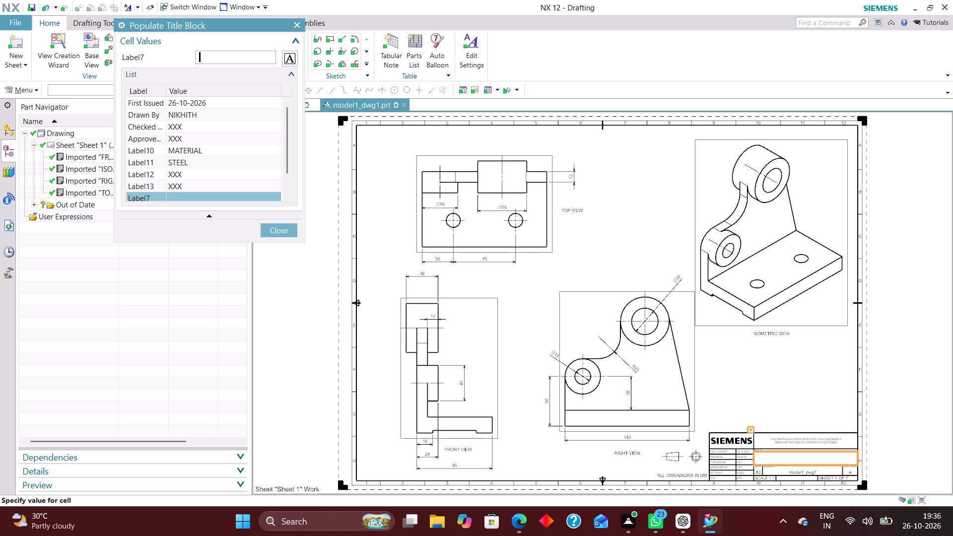
Enter SHAFT SUPPORT BRACKET in capitals as the drawing title in title block cell Label7.
key(ctrl+v)
key(BackSpace)
key(BackSpace)
key(BackSpace)
key(BackSpace)
key(BackSpace)
key(BackSpace)
text(RACKET)
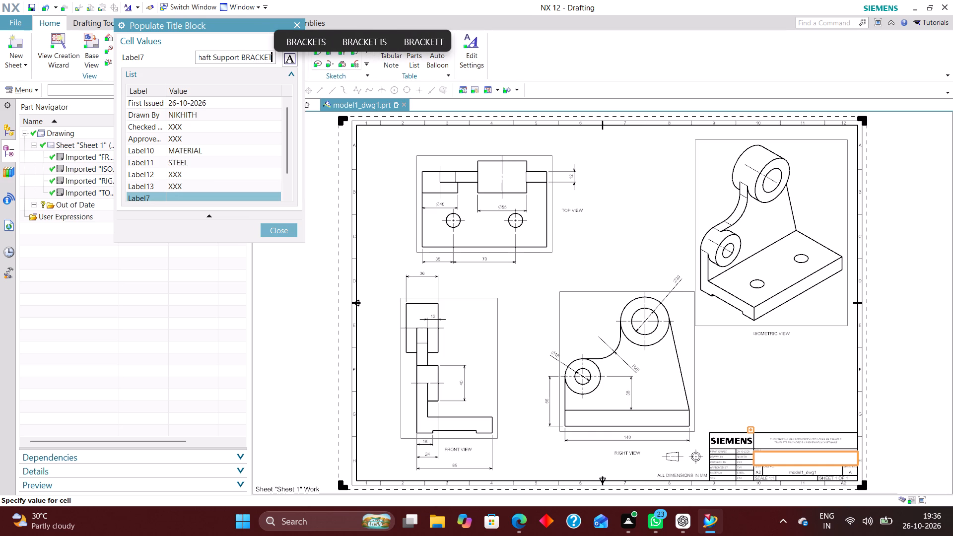
key(Left)
key(Left)
key(Left)
key(Left)
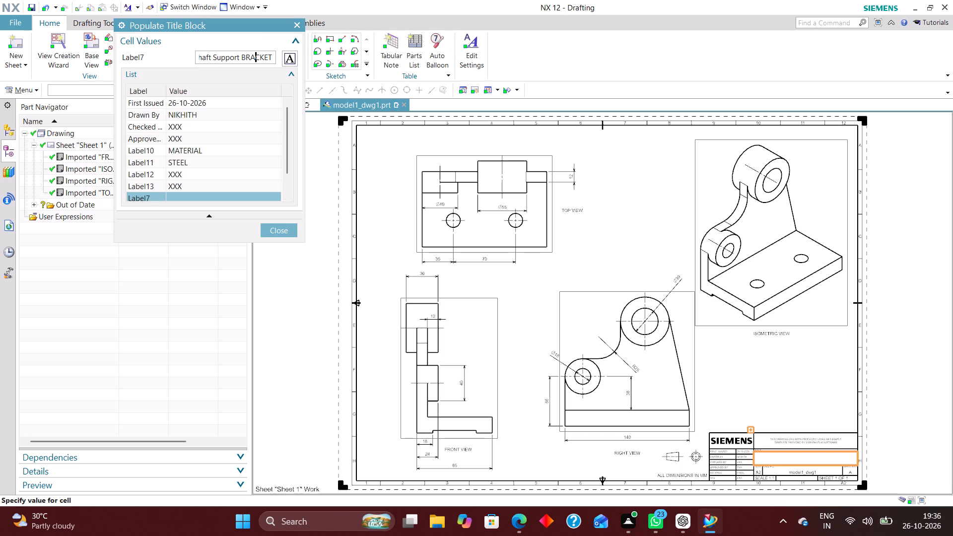
key(Left)
key(Left)
key(Left)
key(Left)
key(BackSpace)
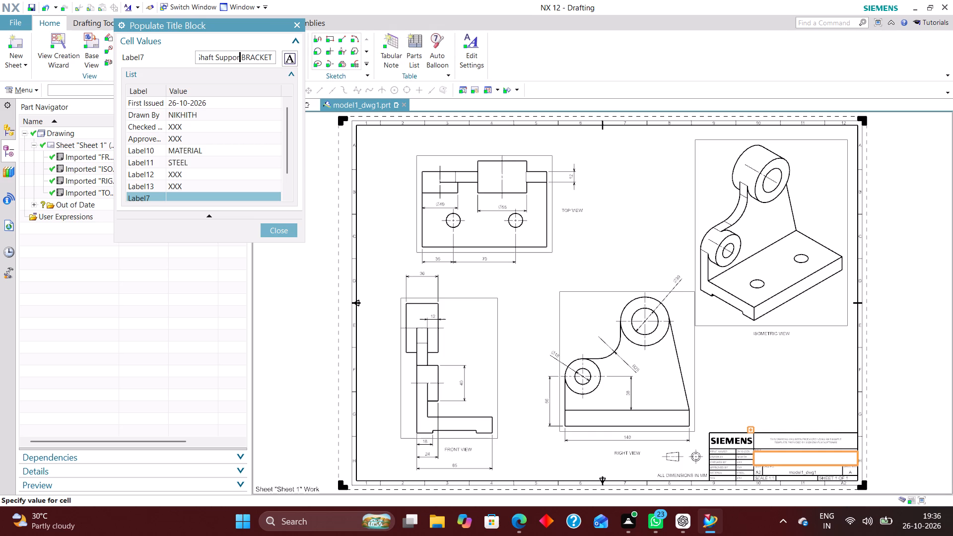
key(BackSpace)
key(BackSpace)
key(BackSpace)
key(BackSpace)
key(BackSpace)
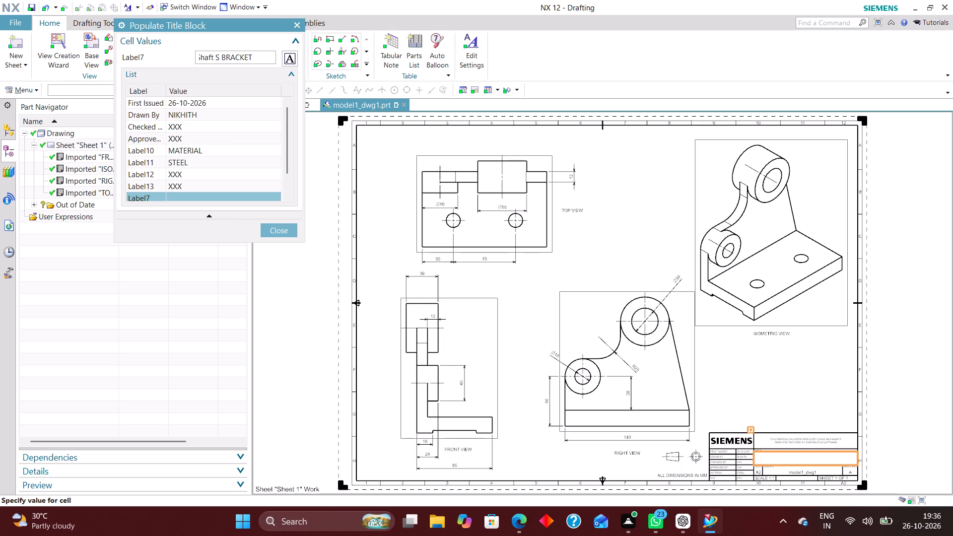
text(UPP)
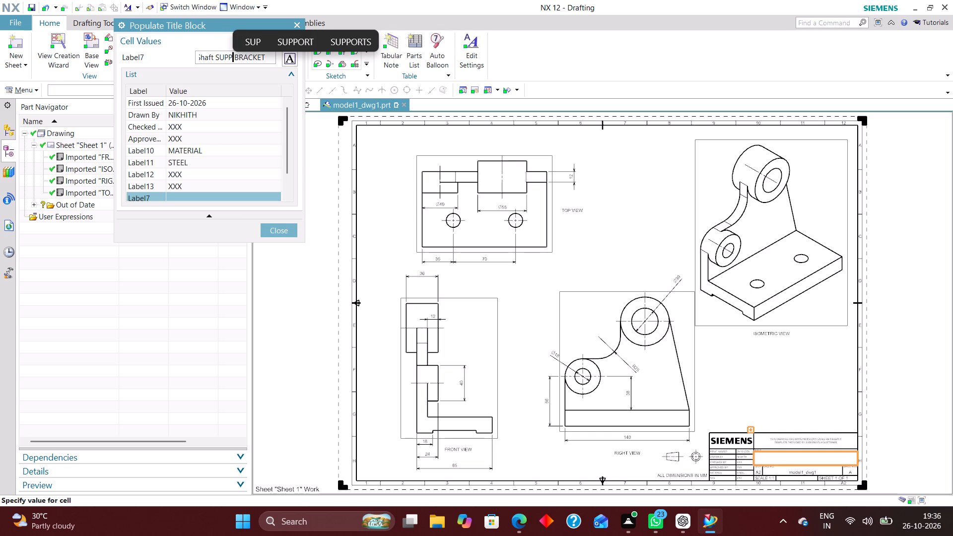
text(OR)
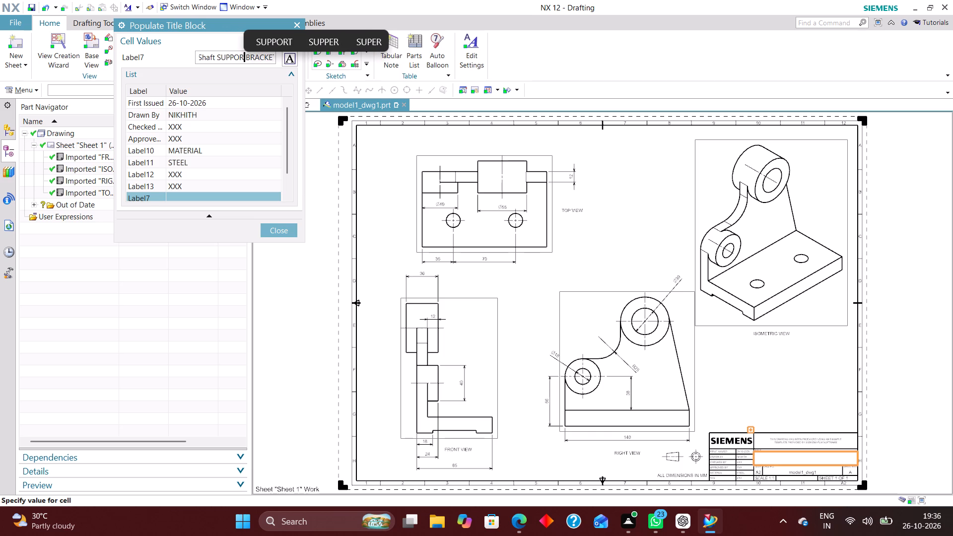
key(t)
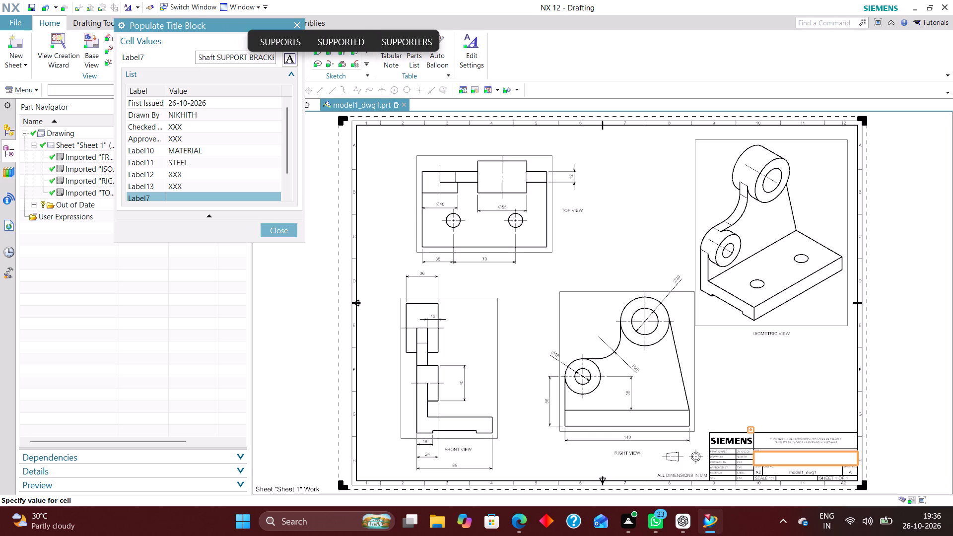
key(Left)
key(Left)
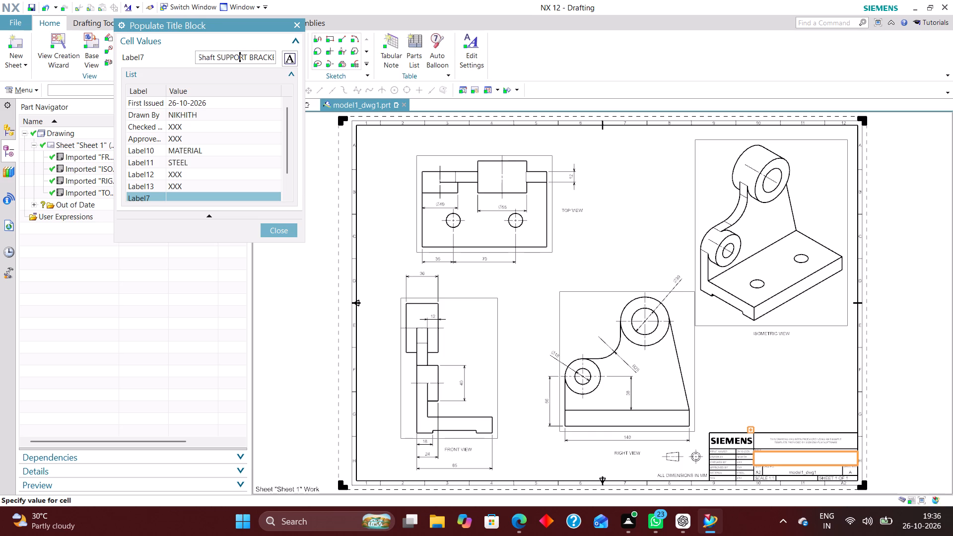
key(Left)
key(Left)
key(Left)
key(Left)
key(Left)
key(Left)
key(BackSpace)
key(BackSpace)
key(BackSpace)
key(BackSpace)
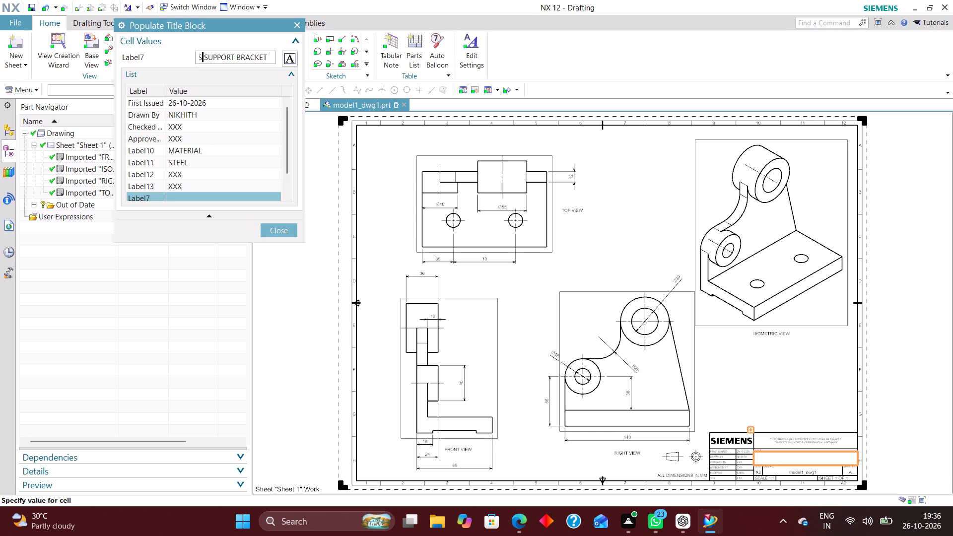
text(HAFT)
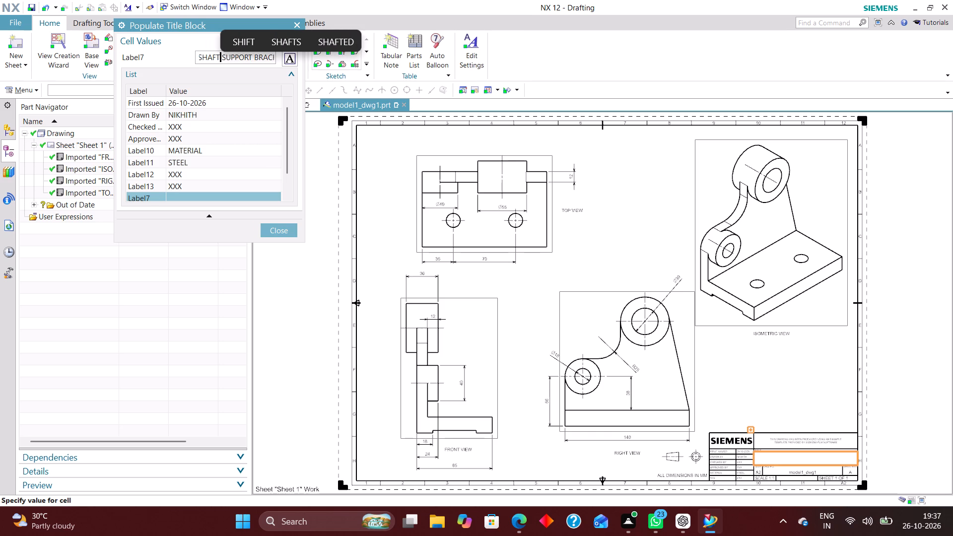
key(Return)
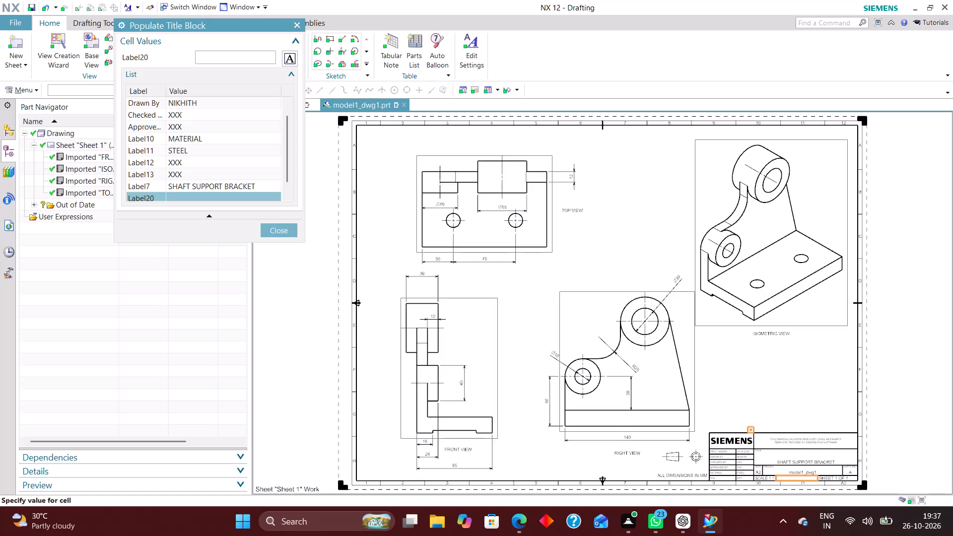
Enter WEIGHT (kg) 2.418 in the blank title block cell beside the scale, Label20, and finish populating the title block.
scroll(952, 532, up, 3)
scroll(939, 451, down, 3)
scroll(754, 414, up, 5)
scroll(587, 315, down, 5)
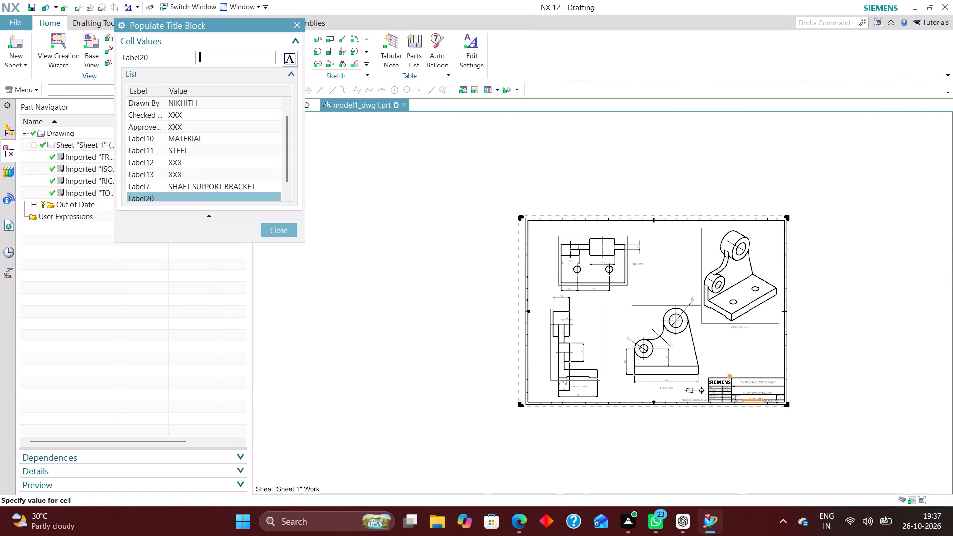
scroll(766, 407, up, 7)
scroll(615, 278, up, 6)
scroll(704, 269, down, 6)
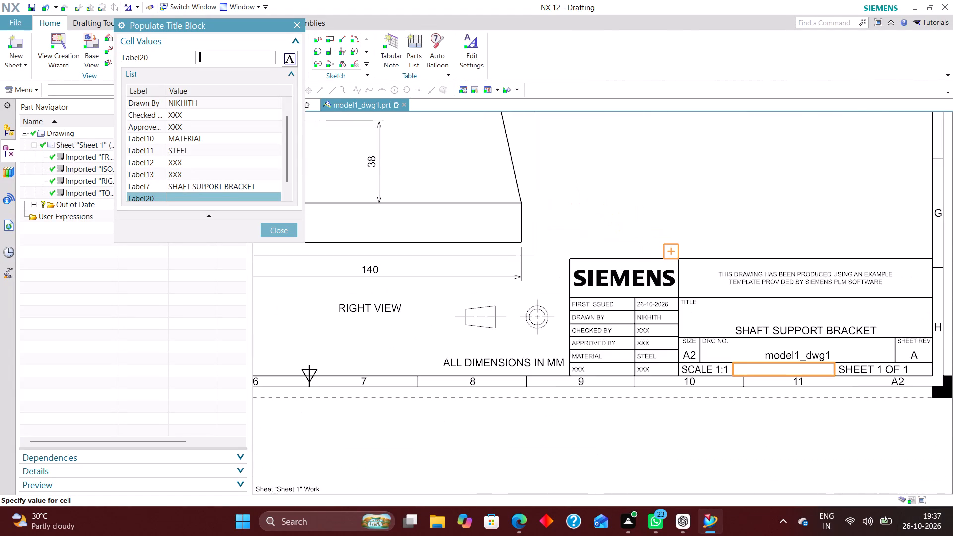
scroll(794, 321, up, 2)
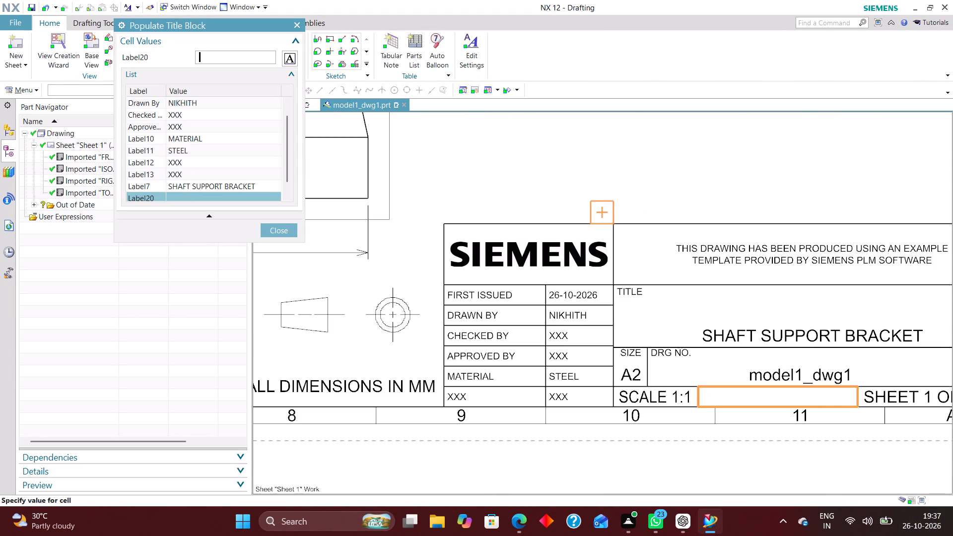
text(WEIGHT)
key(space)
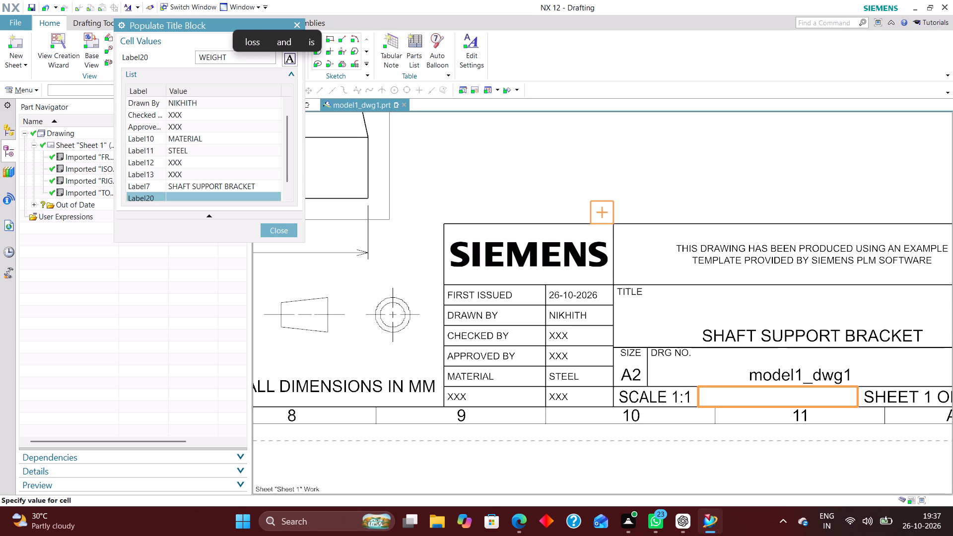
text(())
key(Left)
key(Down)
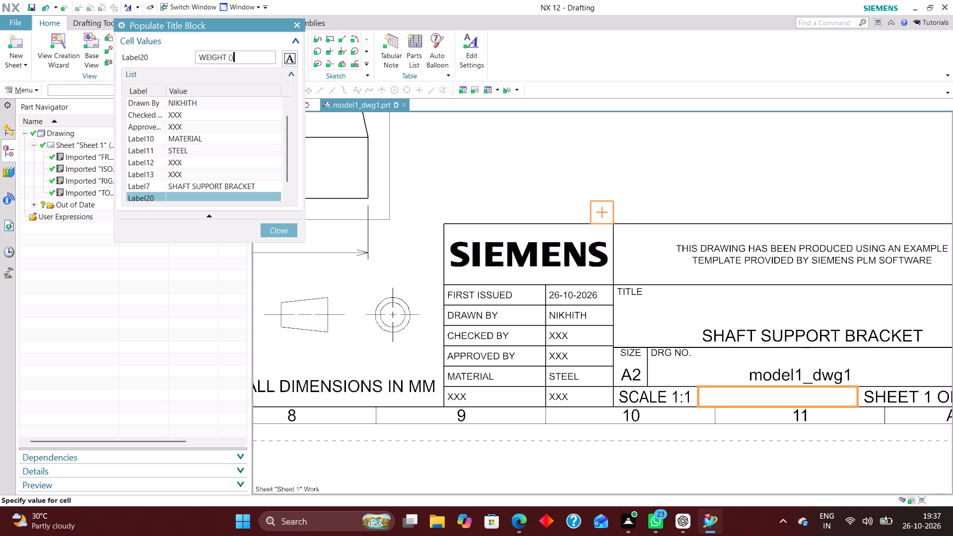
key(Left)
text(kg)
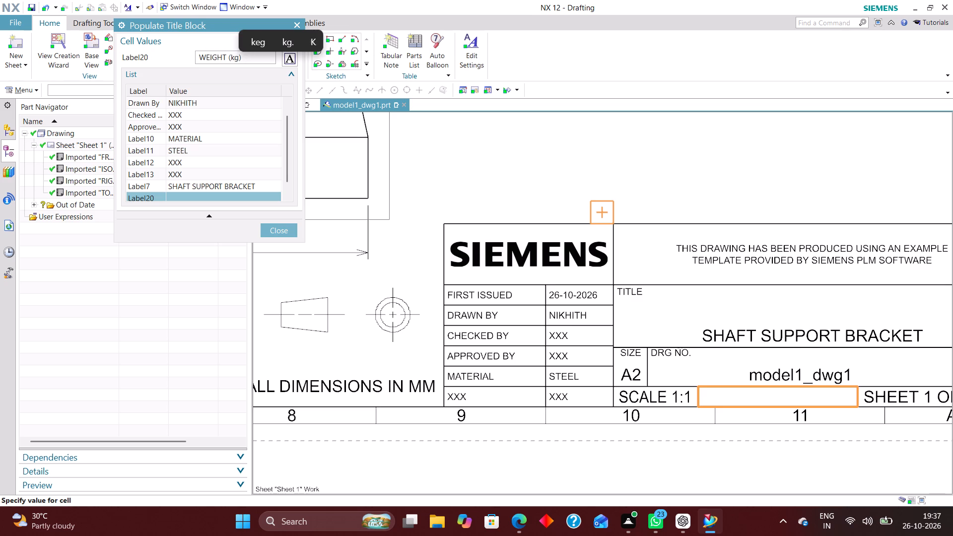
key(Right)
key(Right)
key(space)
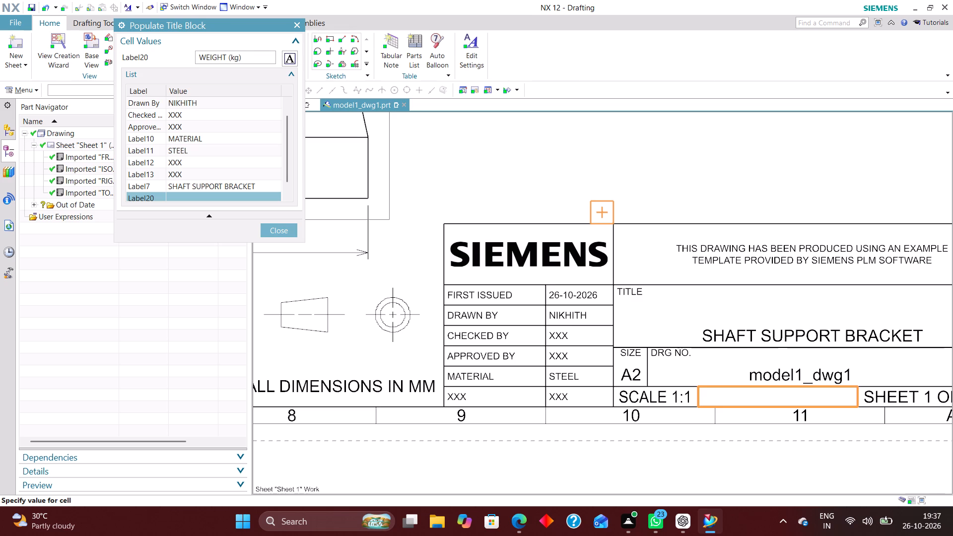
text(2.)
text(418)
key(Return)
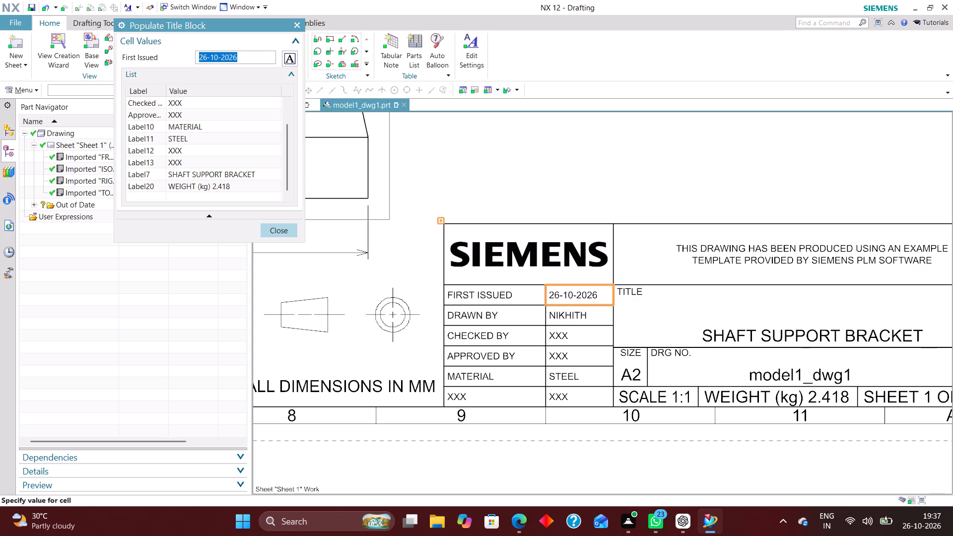
click(287, 232)
Move the right view slightly left on the sheet, so its border clears the isometric view's border.
scroll(449, 322, down, 6)
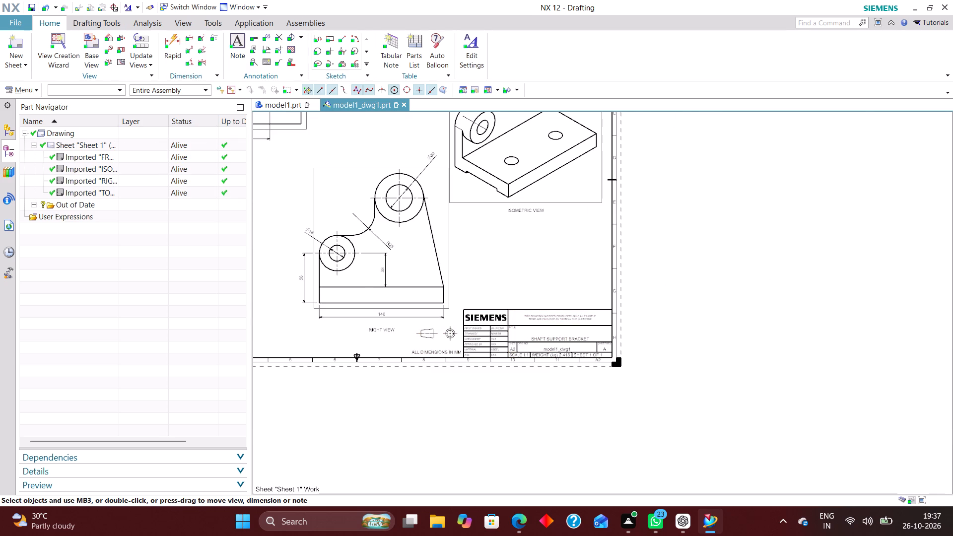
right_drag(511, 239, 475, 270)
drag(558, 332, 558, 332)
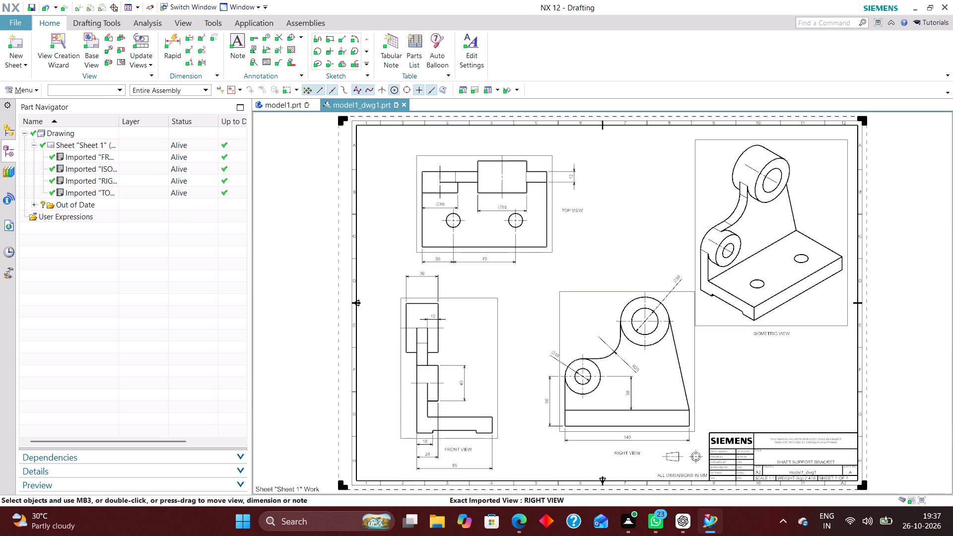
drag(558, 332, 552, 333)
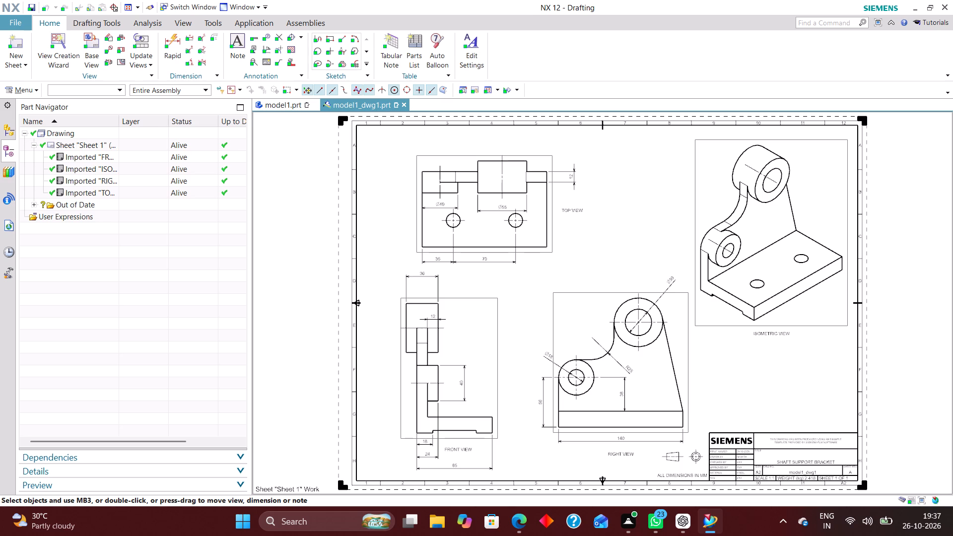
Open Layer Visible in View for the ISOMETRIC VIEW and make every layer invisible in it.
click(34, 92)
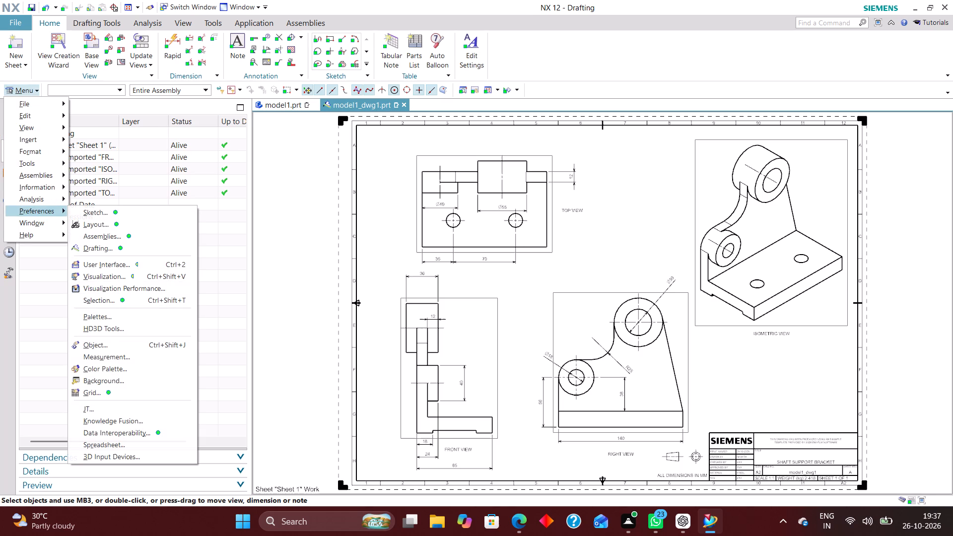
click(58, 156)
click(157, 163)
click(163, 49)
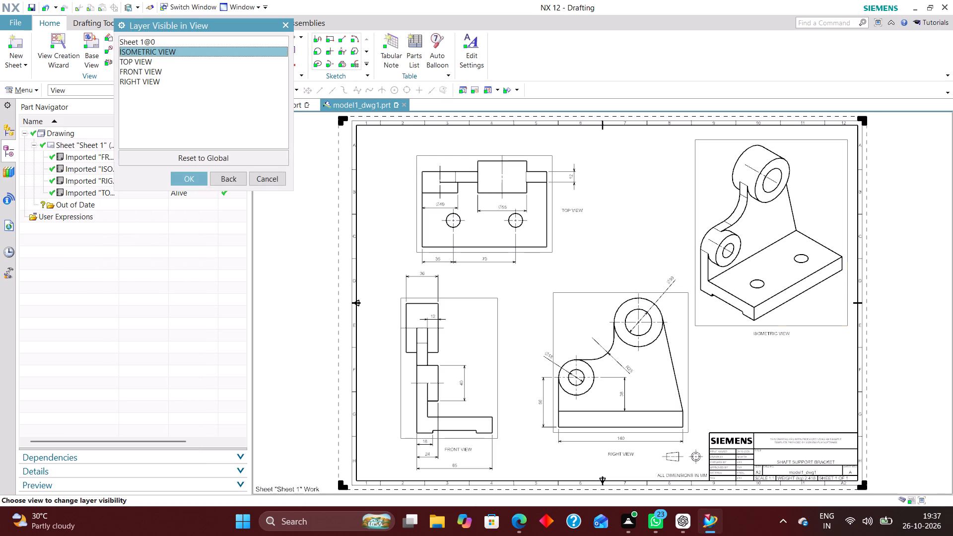
click(175, 177)
click(119, 103)
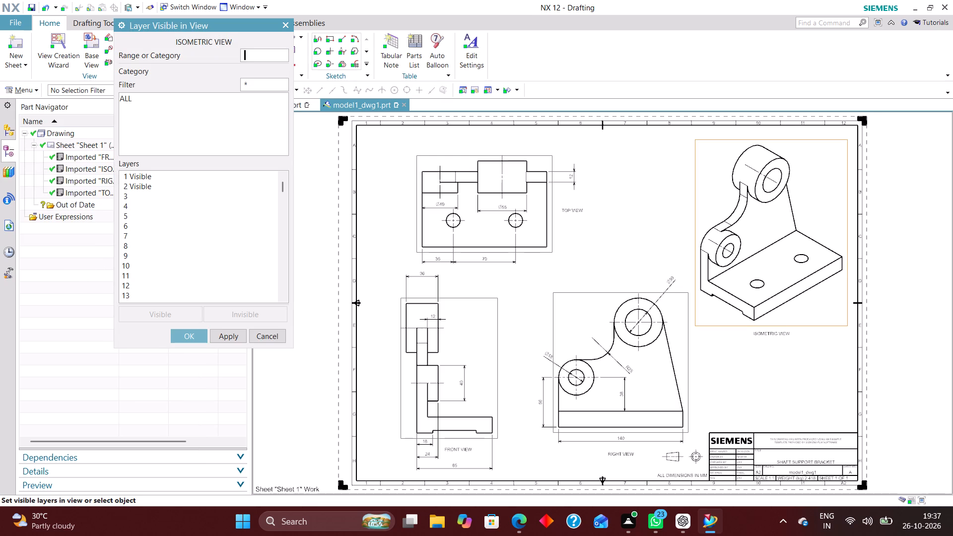
click(122, 102)
click(252, 307)
Make layers 2, 223, 224, 225, 226 and 256 visible in the isometric view and accept its layer settings.
click(267, 55)
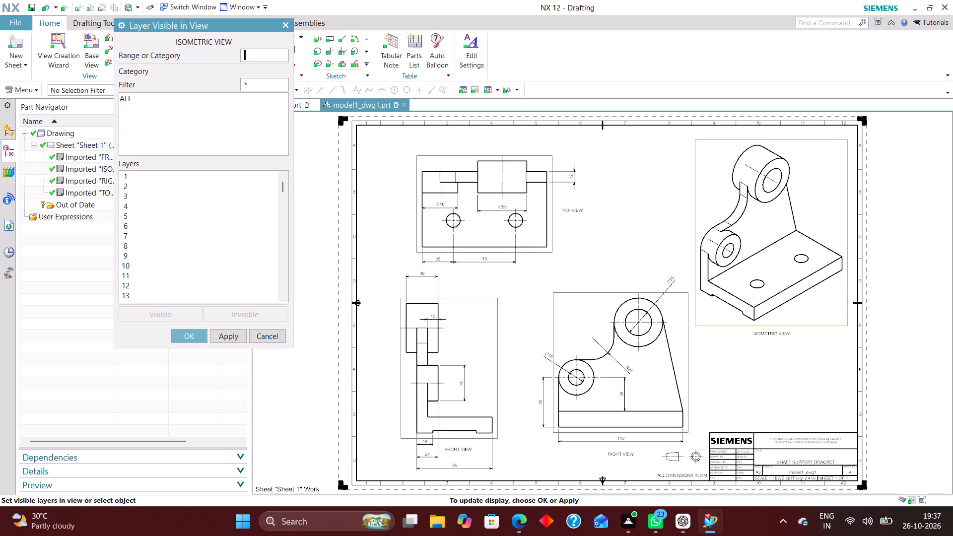
key(2)
key(Return)
text(223)
key(Return)
text(224)
key(Return)
text(225)
key(Return)
text(226)
key(Return)
text(256)
key(Return)
key(Return)
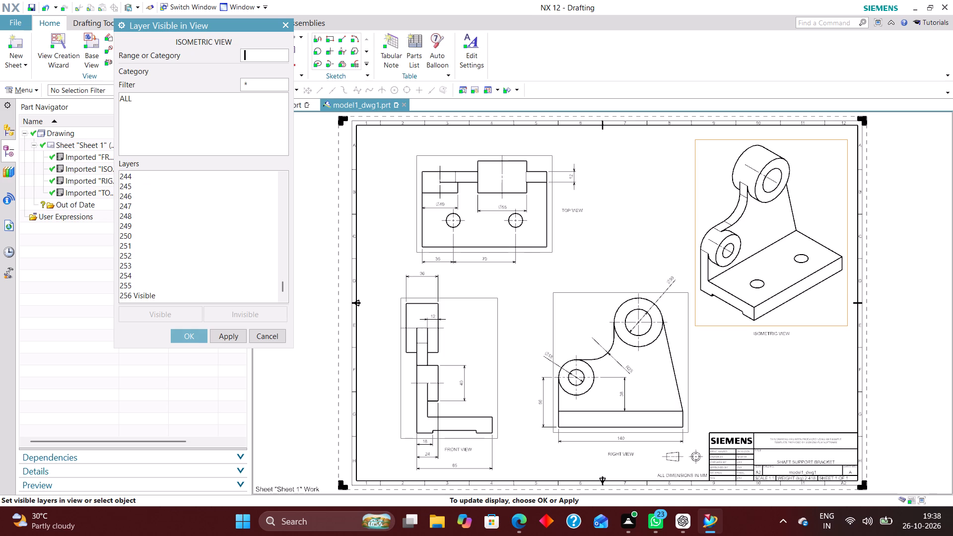
click(188, 334)
Choose the TOP VIEW for layer visibility and make all of its layers invisible.
click(167, 60)
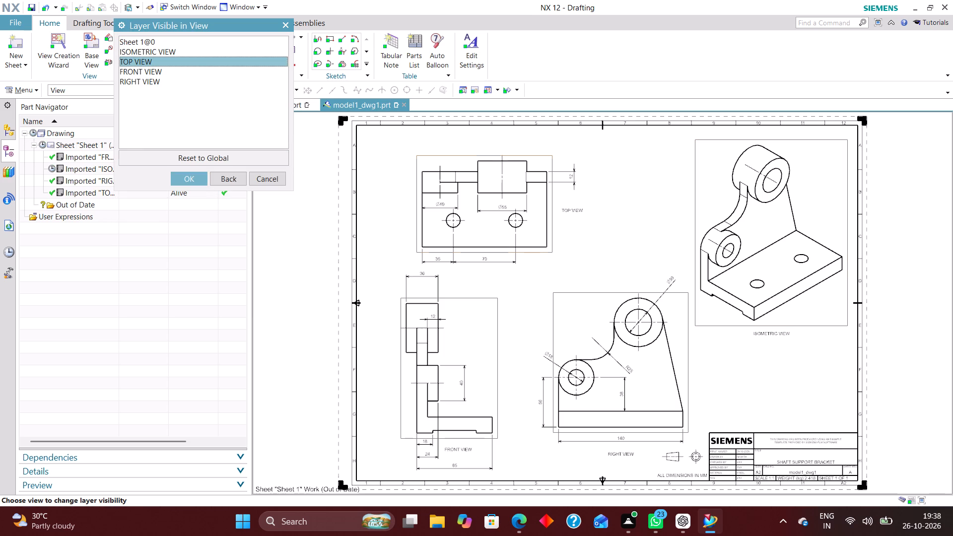
click(188, 175)
click(131, 94)
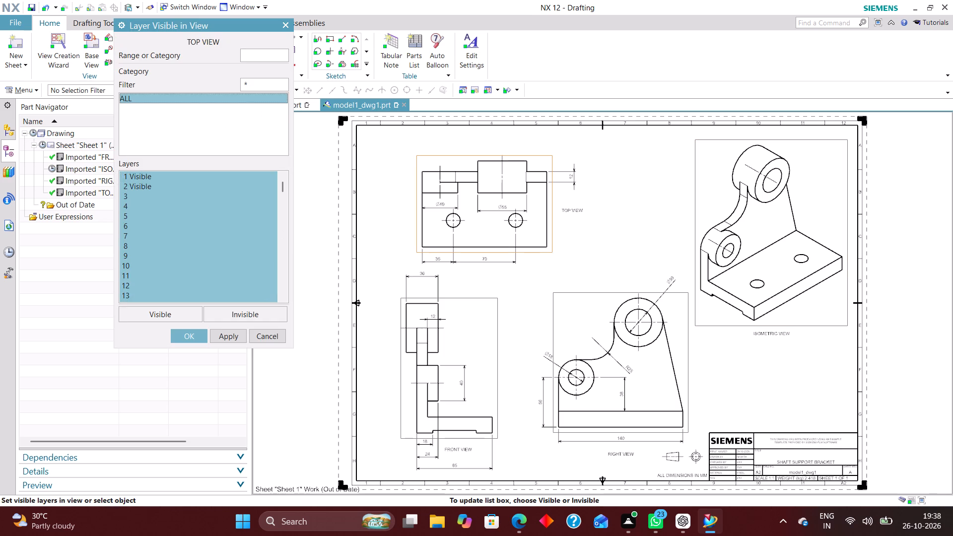
click(261, 315)
Make layers 2, 223, 224, 225, 226 and 256 visible in the top view, check the layer list and accept.
click(265, 52)
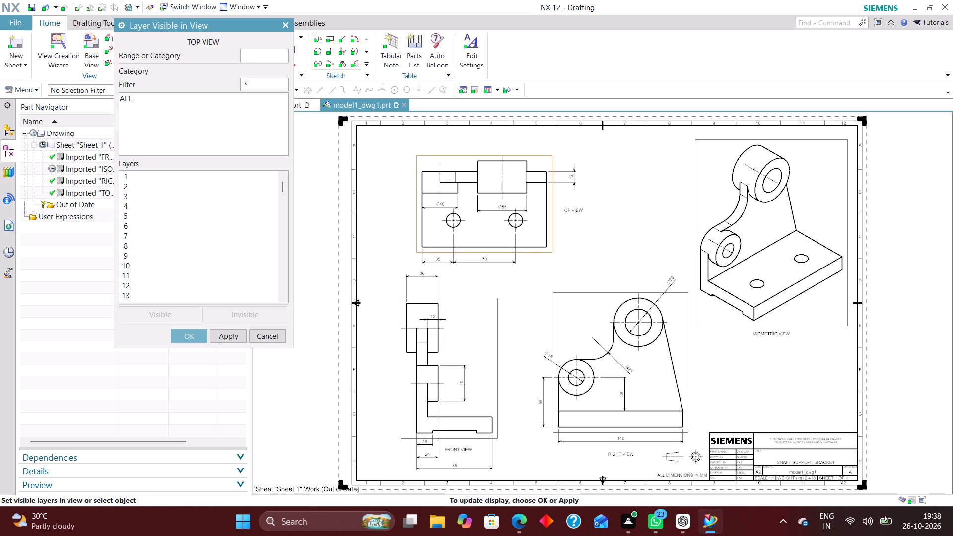
key(2)
key(Return)
text(223)
key(Return)
text(224)
key(Return)
text(225)
key(Return)
text(226)
key(Return)
text(256)
key(Return)
scroll(175, 240, up, 2)
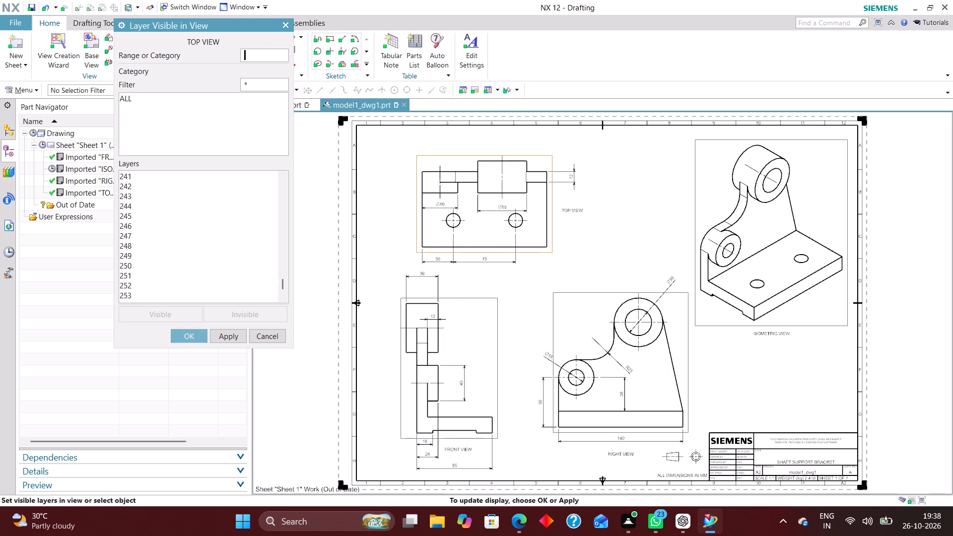
scroll(175, 240, up, 6)
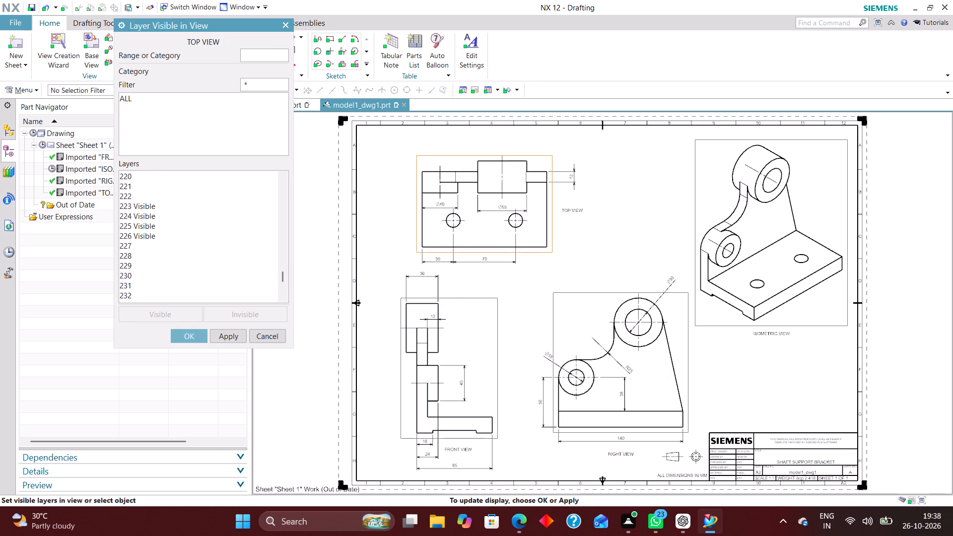
click(183, 334)
Choose the FRONT VIEW for layer visibility and make all of its layers invisible.
click(168, 71)
click(198, 184)
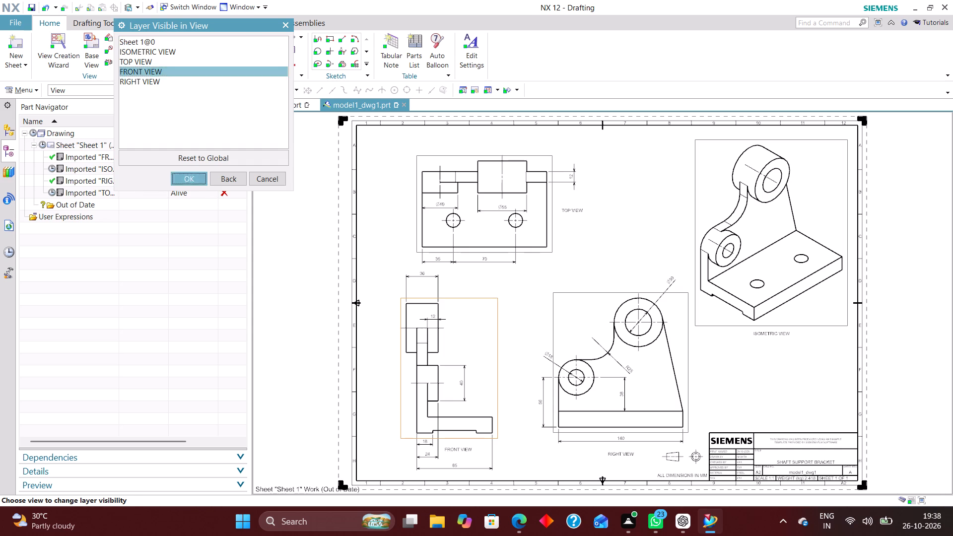
click(130, 99)
click(258, 311)
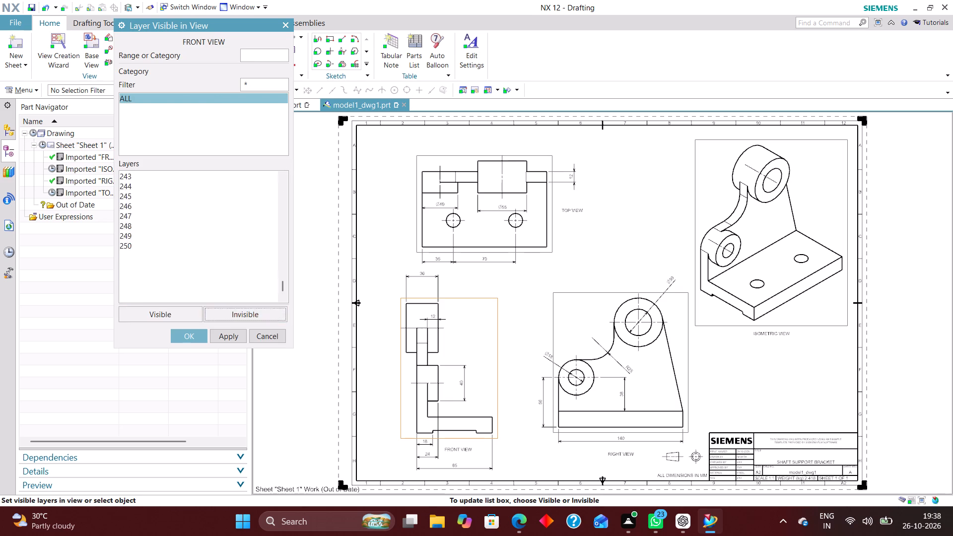
Make layers 2, 223, 224, 225, 226 and 256 visible in the front view and accept its layer settings.
click(259, 57)
key(2)
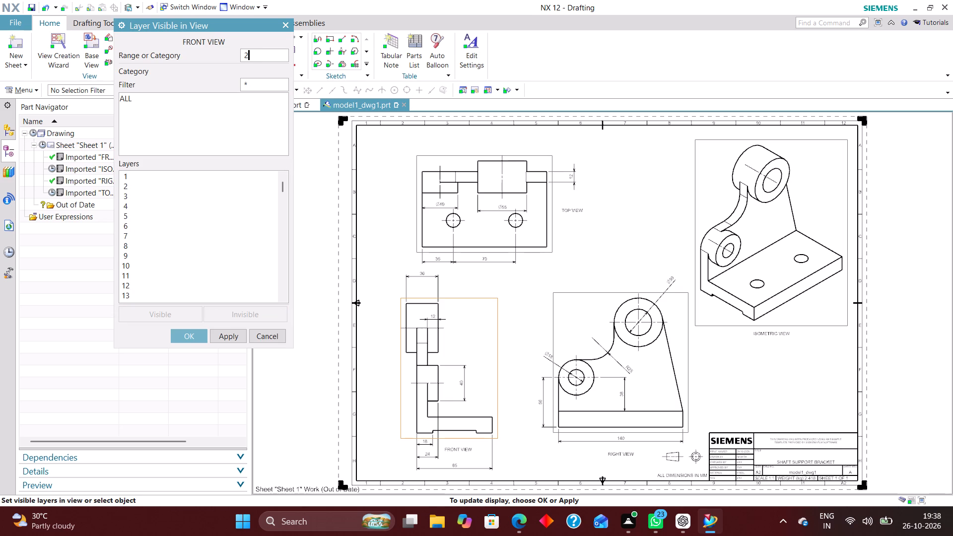
key(Return)
text(223)
key(Return)
text(224)
key(Return)
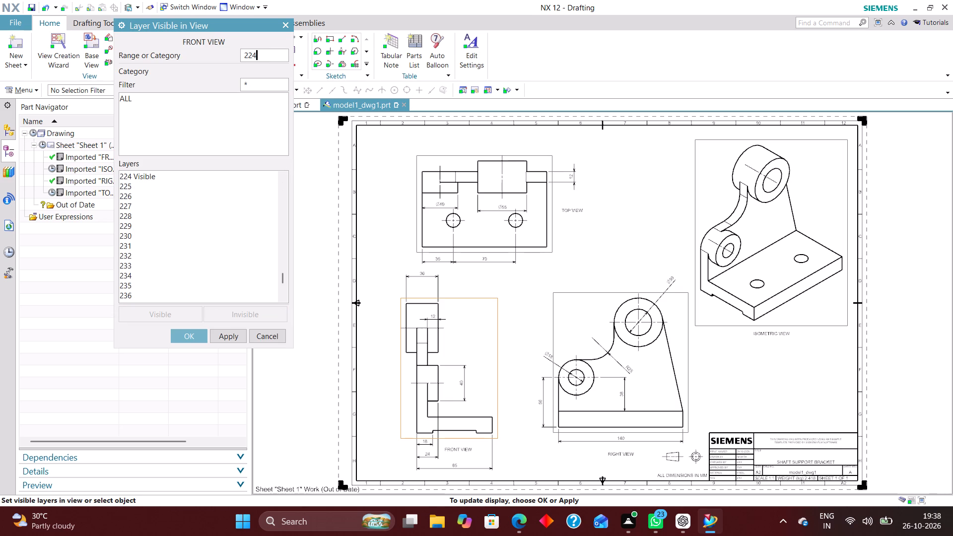
text(225)
key(Return)
text(226)
key(Return)
text(2565)
key(BackSpace)
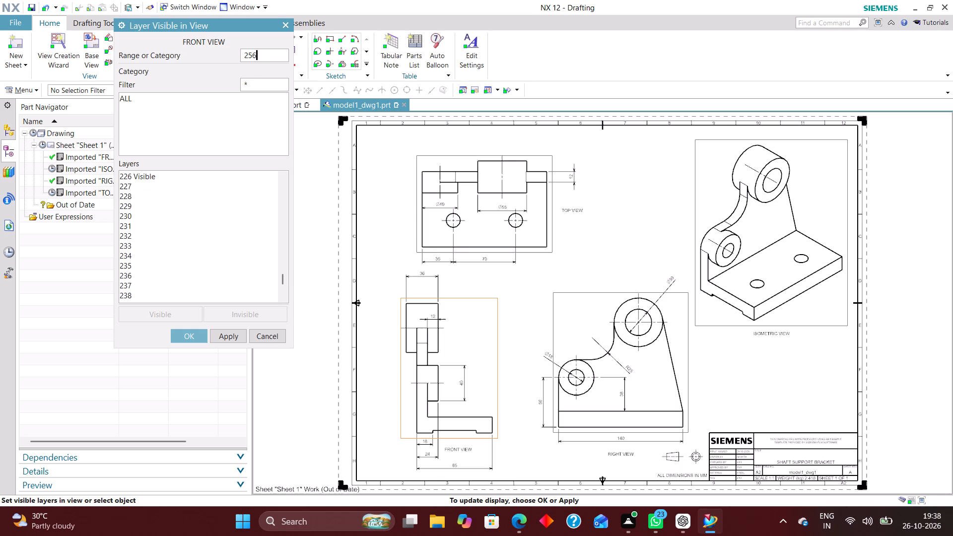
key(Return)
click(190, 336)
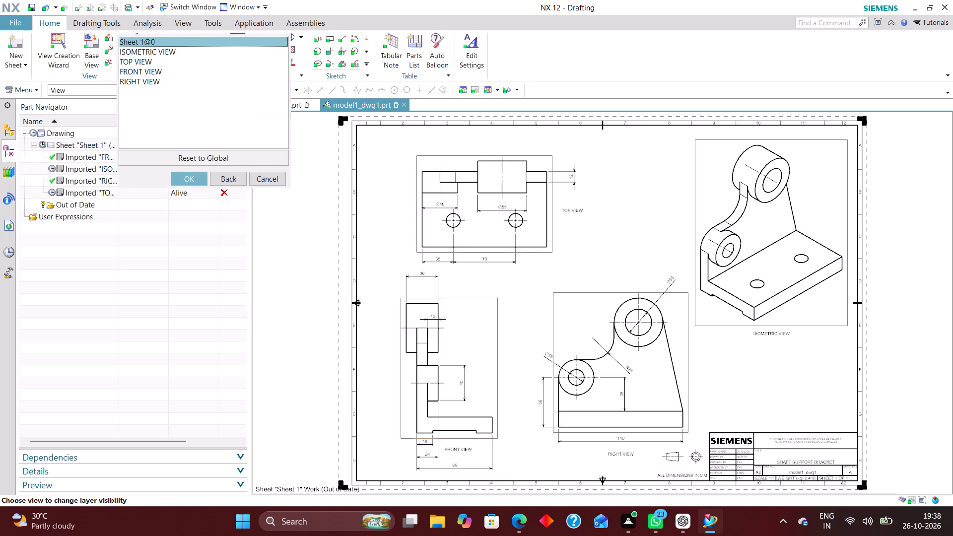
Choose the RIGHT VIEW for layer visibility and make all of its layers invisible.
click(136, 82)
click(194, 180)
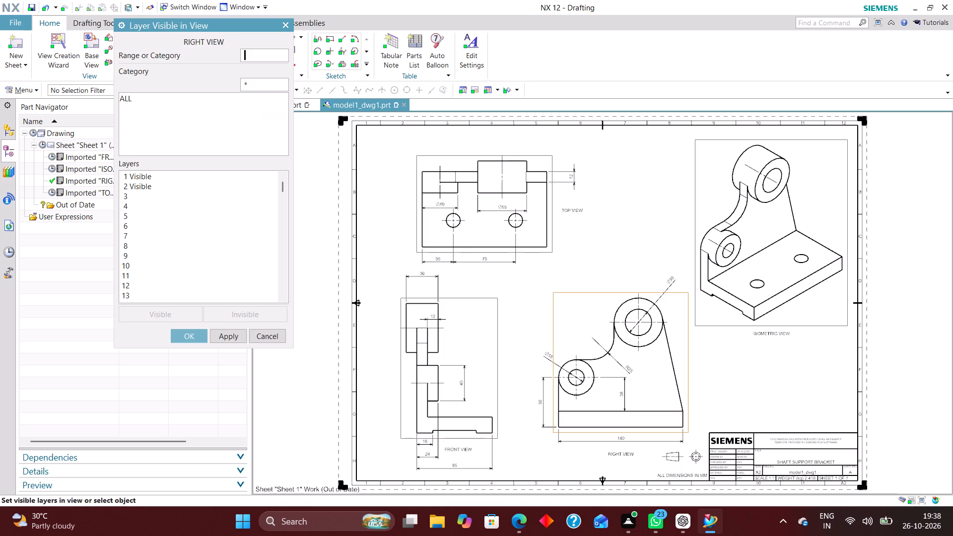
click(127, 100)
click(272, 313)
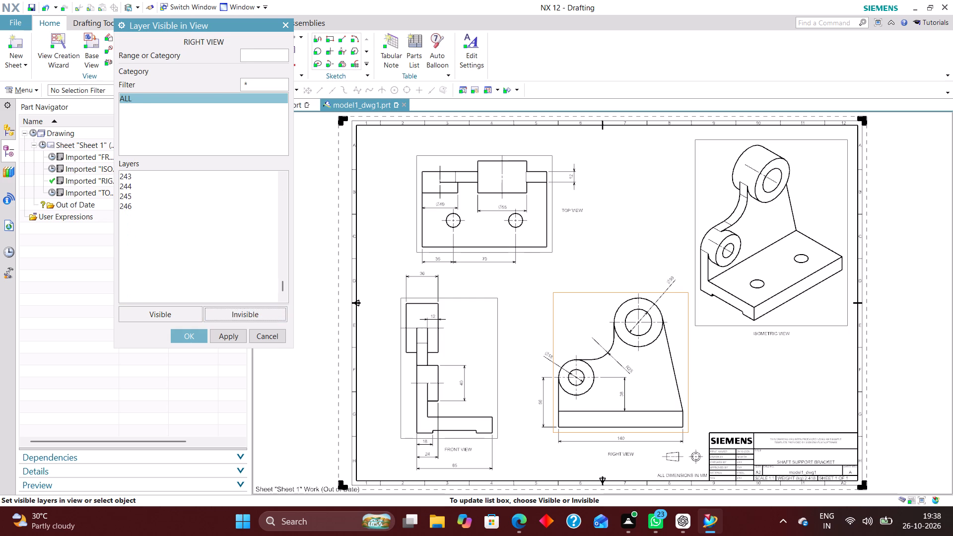
Make layers 2, 223, 224, 225, 226 and 256 visible in the right view, accept, and leave the view layer settings.
click(261, 51)
key(2)
key(Return)
text(223)
key(Return)
text(224)
key(Return)
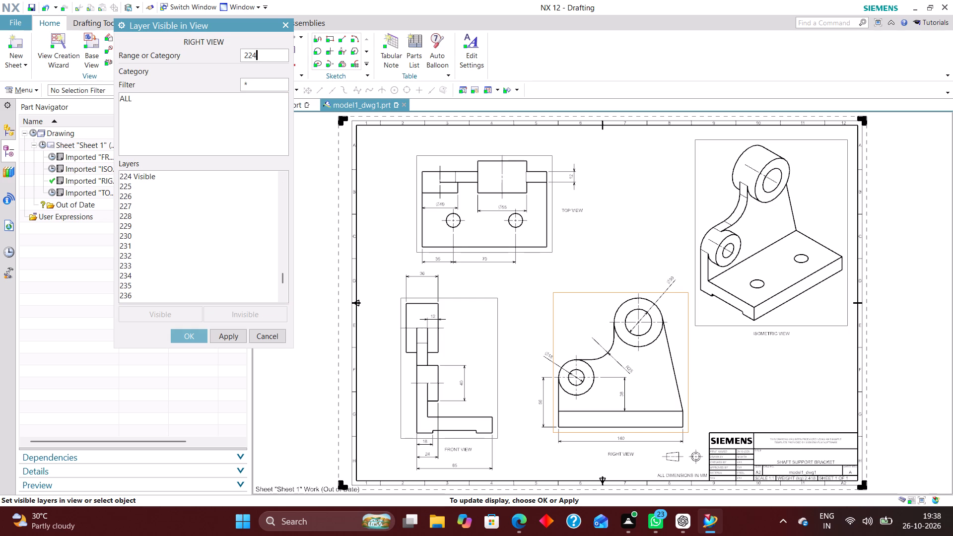
text(2252)
key(BackSpace)
key(Return)
text(11)
key(BackSpace)
key(BackSpace)
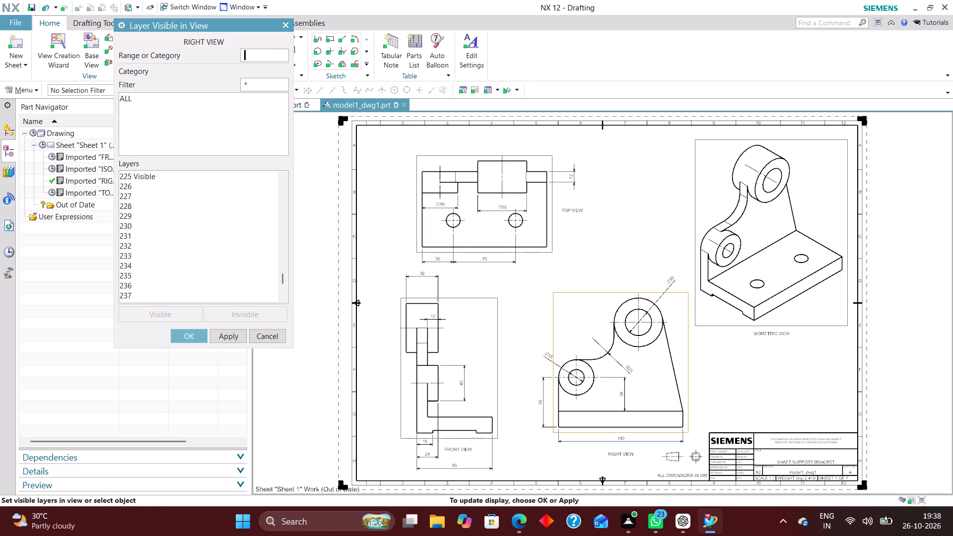
text(226)
key(Return)
text(256)
key(Return)
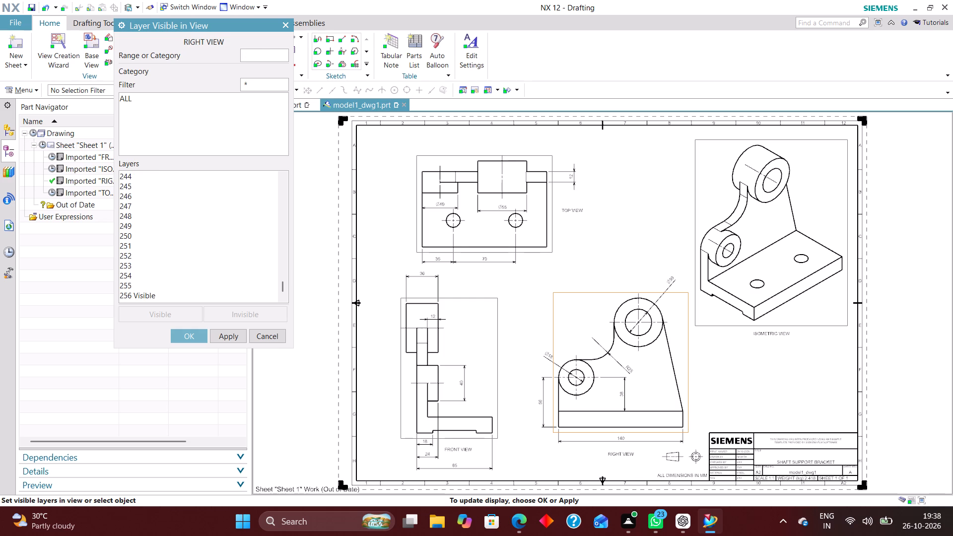
click(191, 338)
click(266, 181)
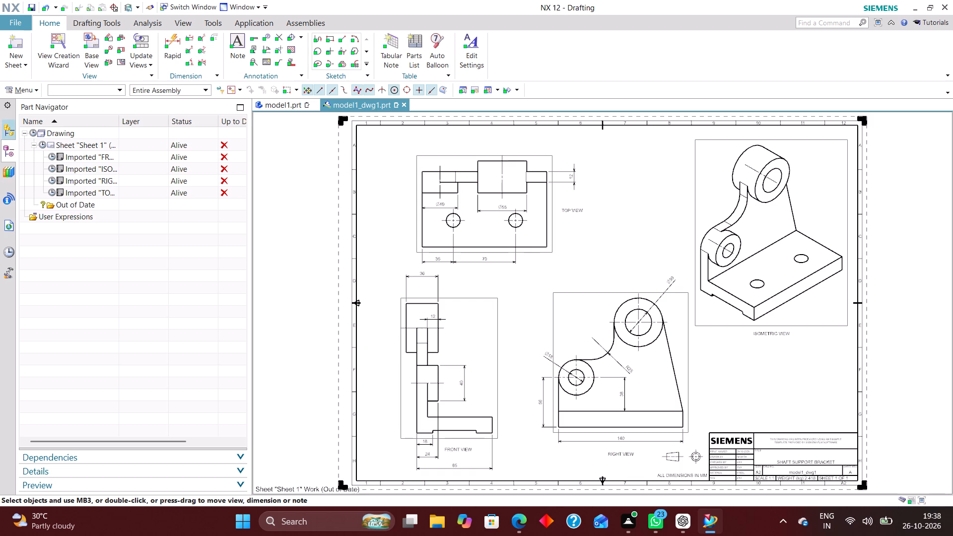
Update the out-of-date drawing so the sheet and all four imported views are current.
click(30, 131)
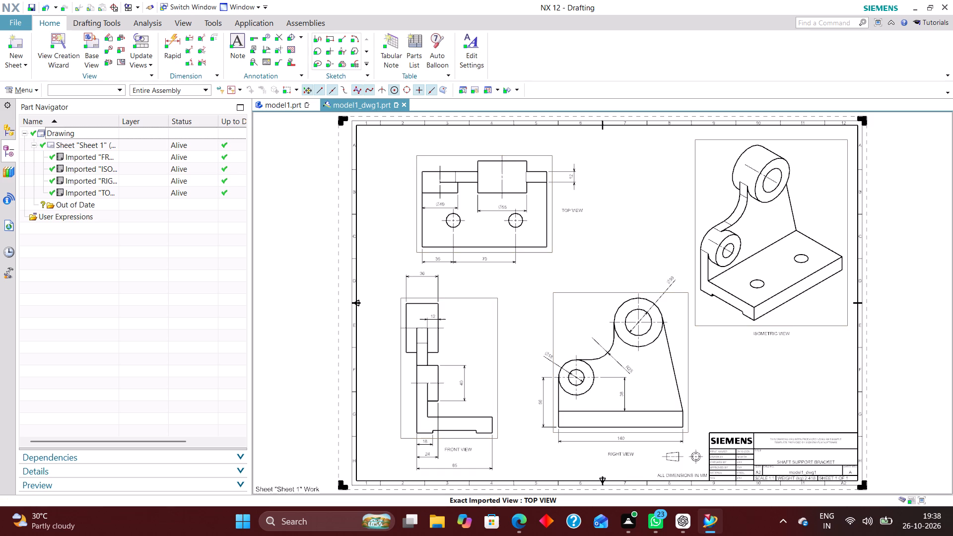
Move the TOP VIEW label down and slightly left, beside the lower corner of the top view's border.
scroll(459, 400, up, 1)
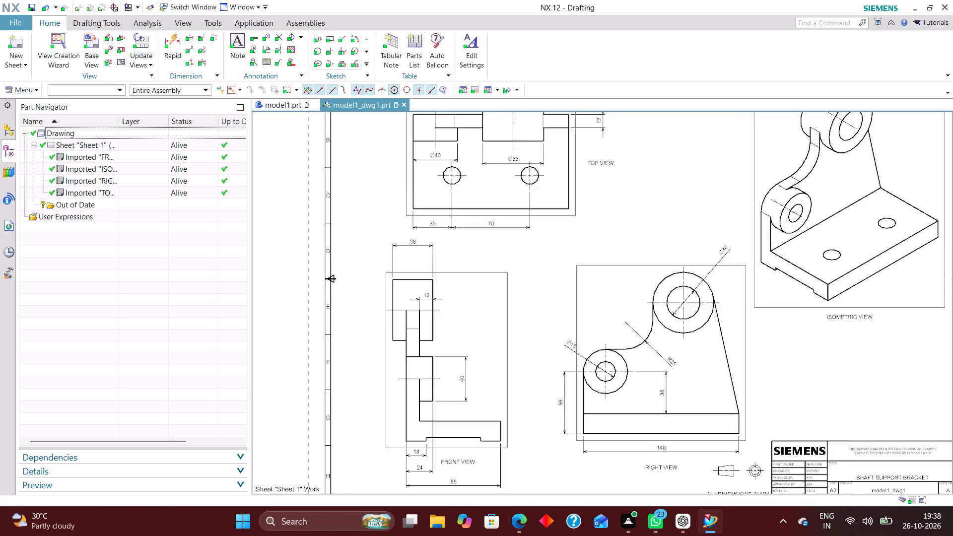
scroll(459, 399, up, 2)
scroll(430, 332, down, 2)
right_drag(614, 172, 573, 240)
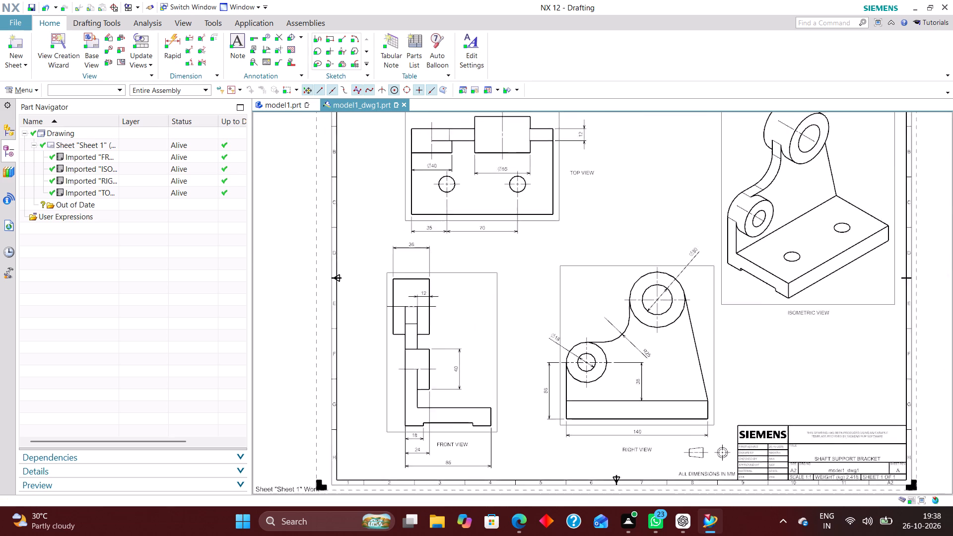
scroll(579, 222, up, 4)
drag(571, 191, 553, 252)
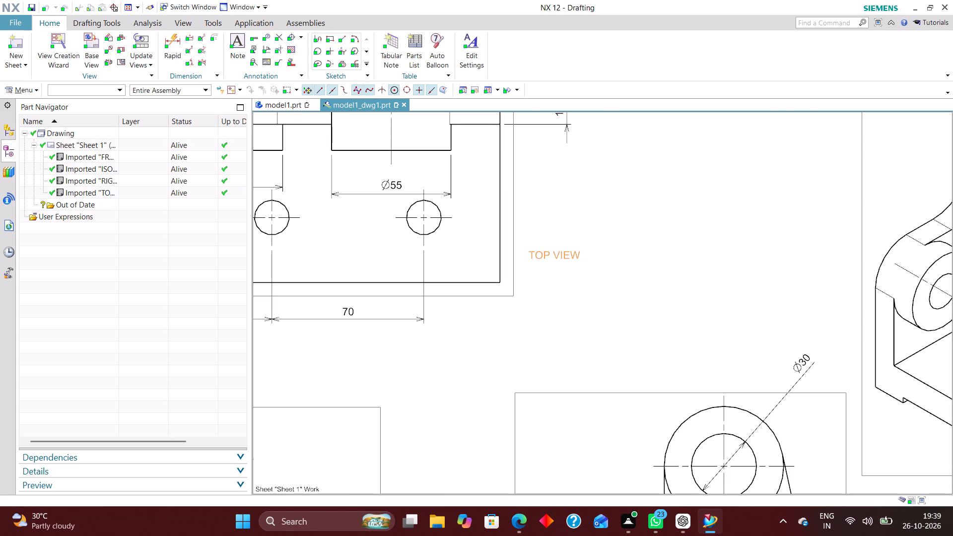
drag(553, 252, 551, 254)
Restrict selection to dimensions, select all dimensions on the sheet and move them to layer 223 through Edit Object Display.
click(104, 90)
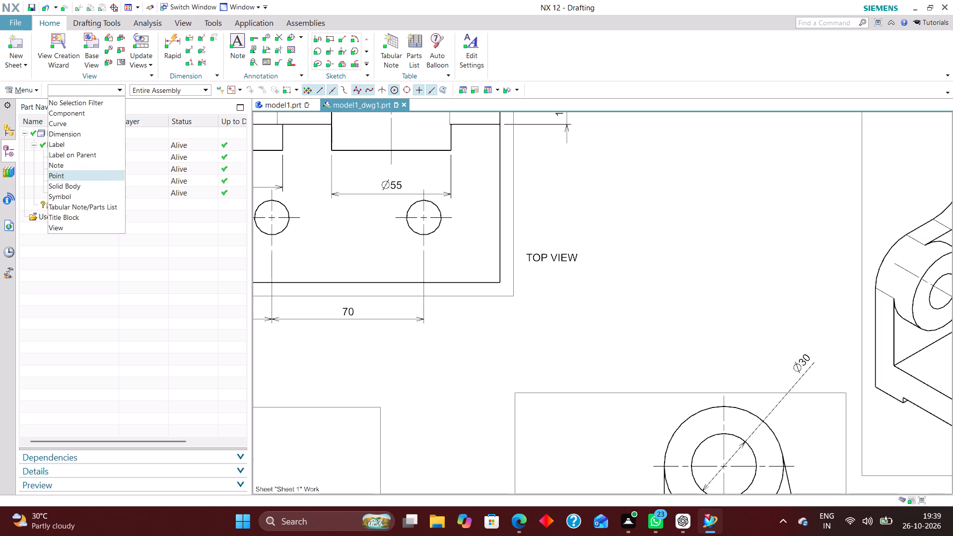
click(78, 136)
scroll(248, 168, down, 5)
scroll(367, 215, down, 4)
right_drag(513, 187, 470, 212)
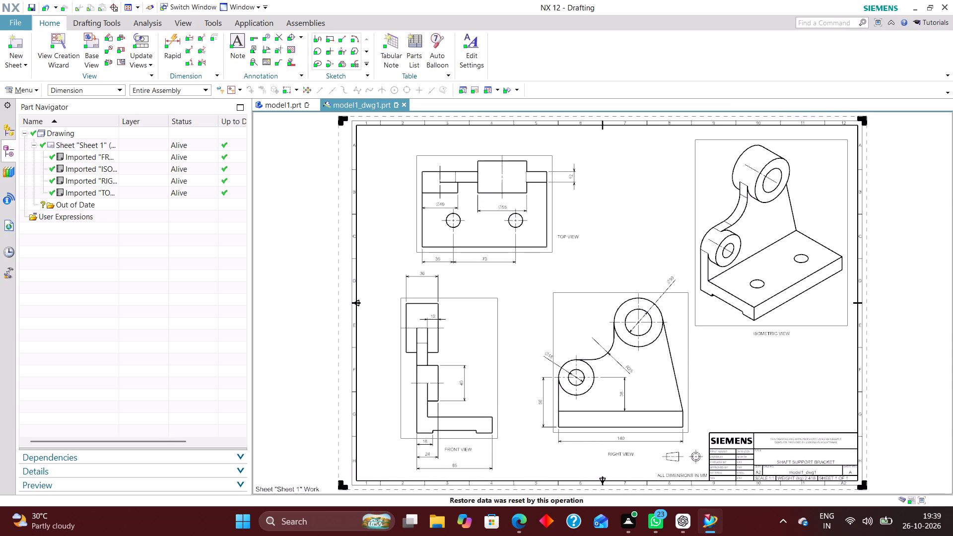
key(ctrl+a)
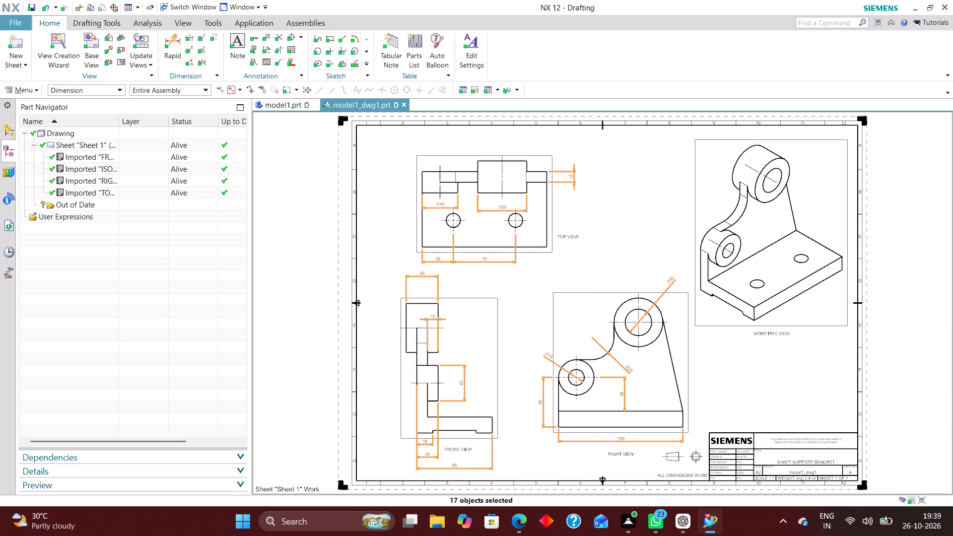
key(ctrl+j)
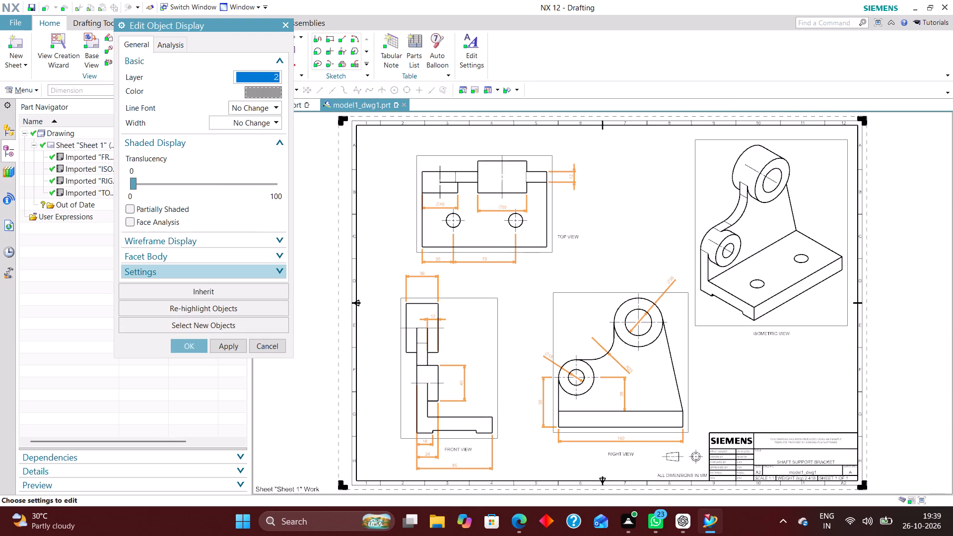
text(223)
key(Return)
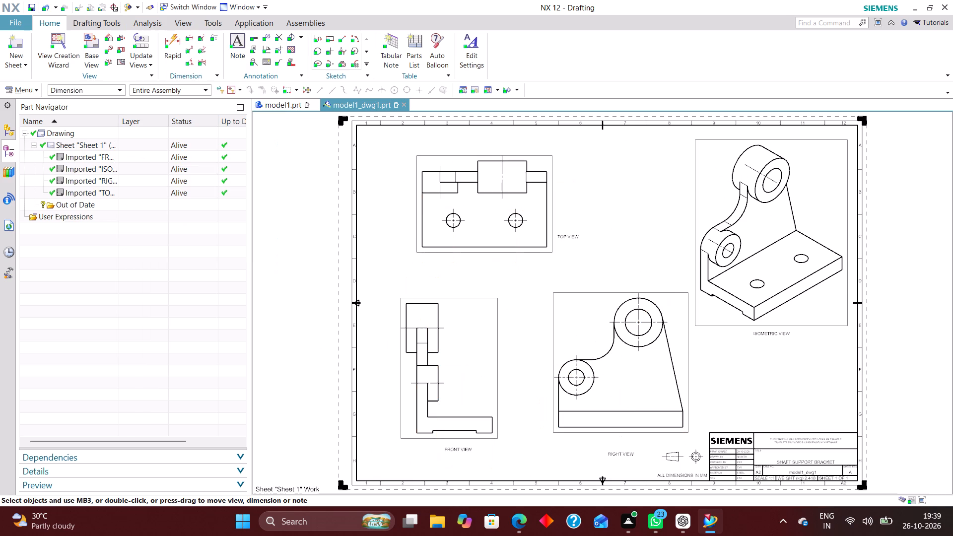
Restrict selection to notes, select all notes on the sheet and move them to layer 224 through Edit Object Display.
click(87, 88)
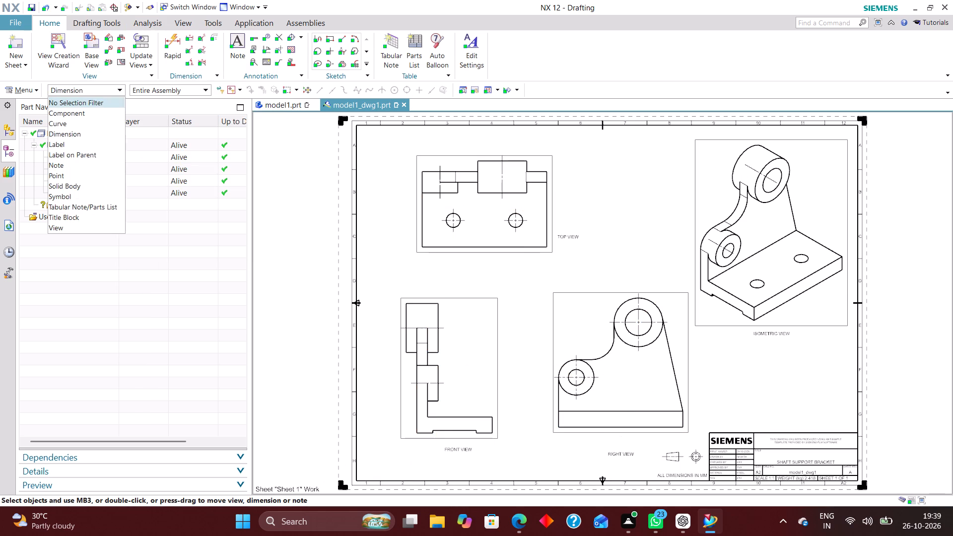
click(76, 163)
key(ctrl+a)
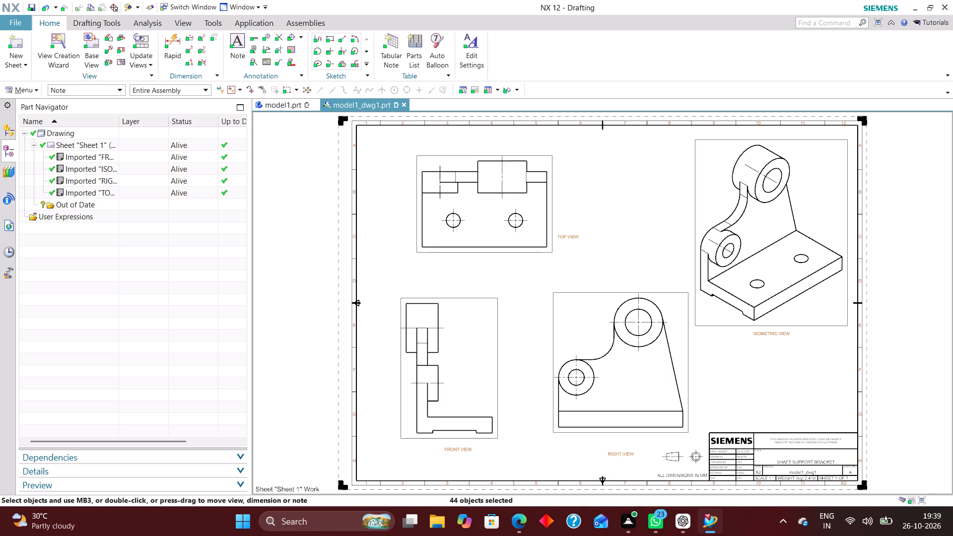
key(ctrl+j)
text(224)
key(Return)
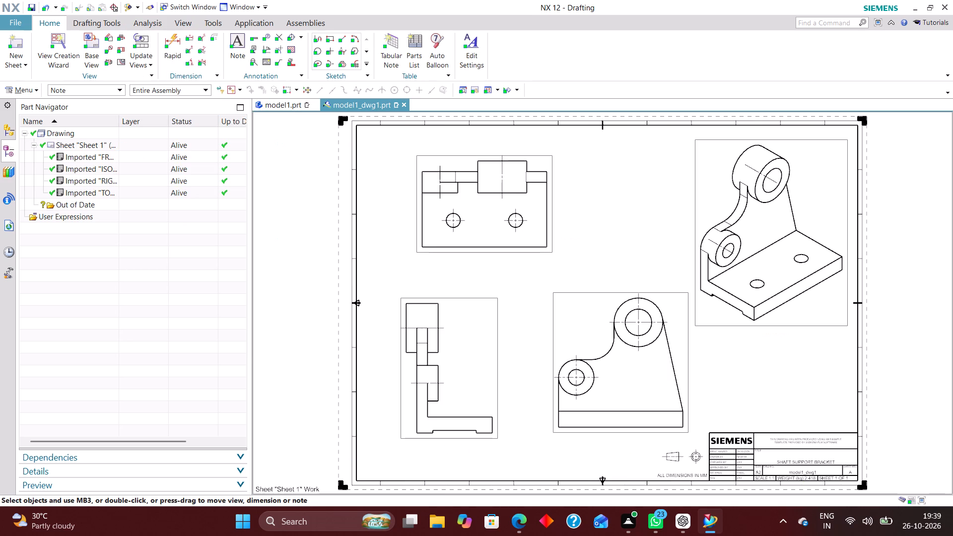
Restrict selection to symbols, select all symbols on the sheet and move them to layer 225 through Edit Object Display.
click(85, 91)
click(70, 195)
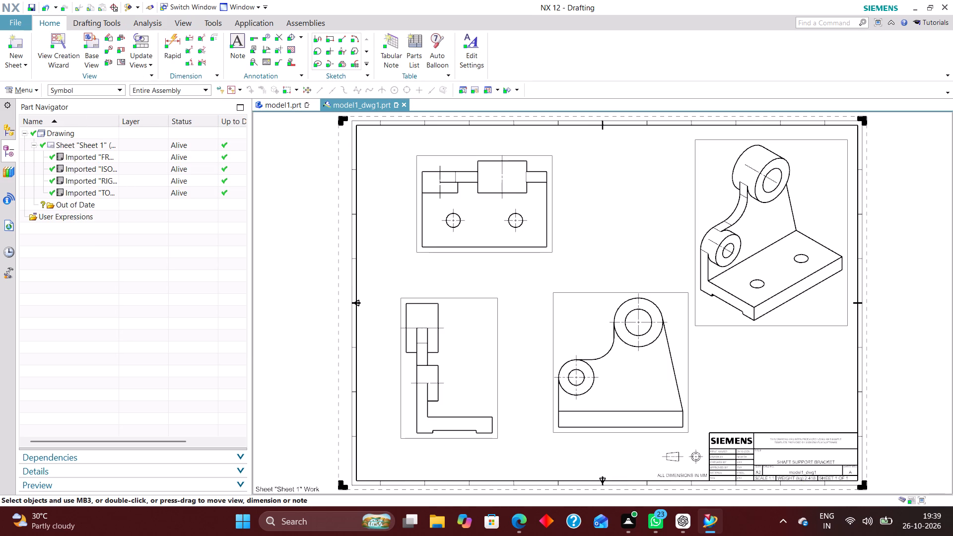
key(ctrl+a)
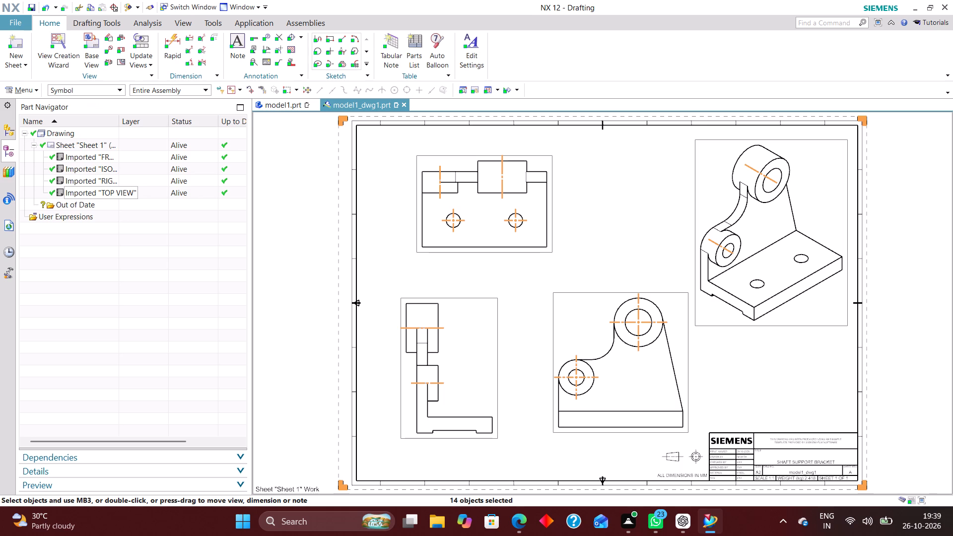
key(ctrl+j)
text(222)
key(BackSpace)
key(5)
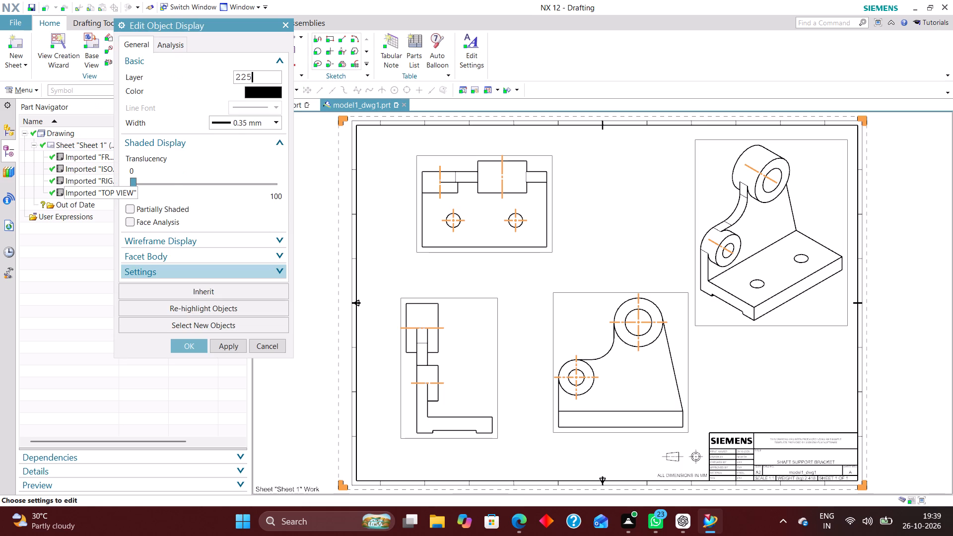
key(Return)
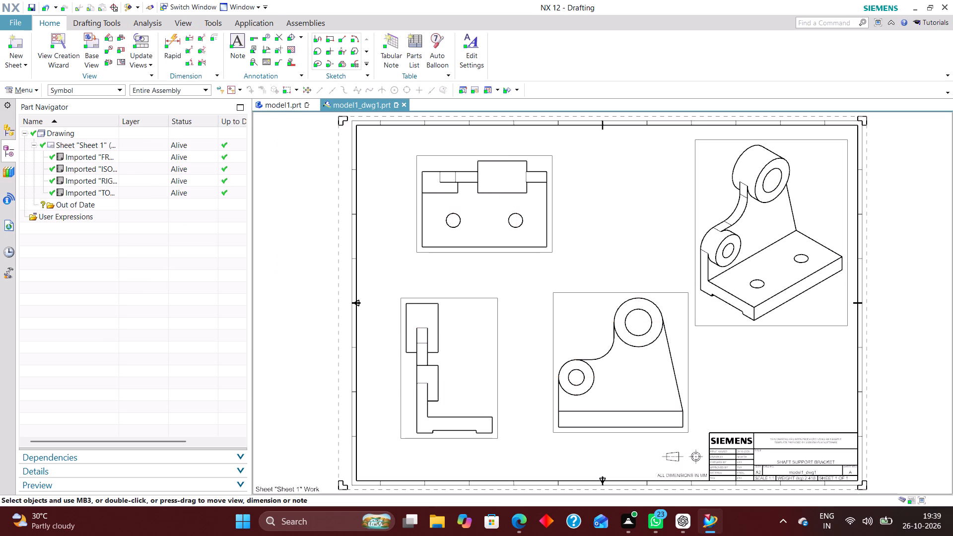
Restrict selection to title blocks, select the sheet's title block and assign it to layer 256 through Edit Object Display.
click(100, 92)
click(76, 218)
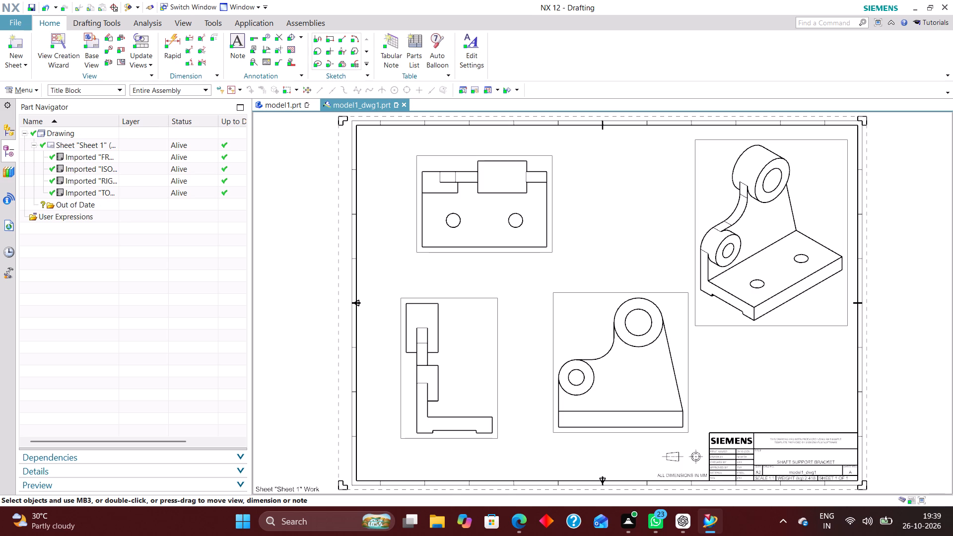
key(ctrl+a)
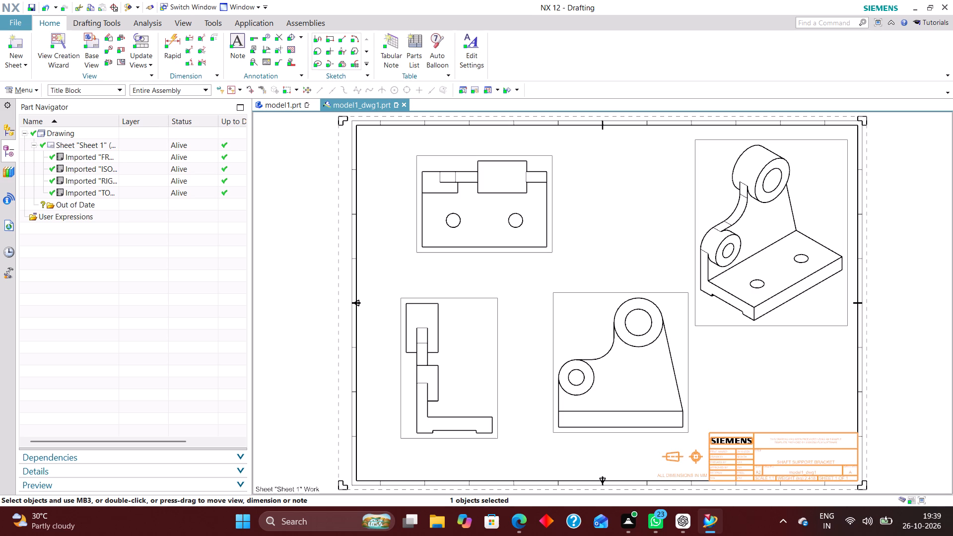
key(ctrl+j)
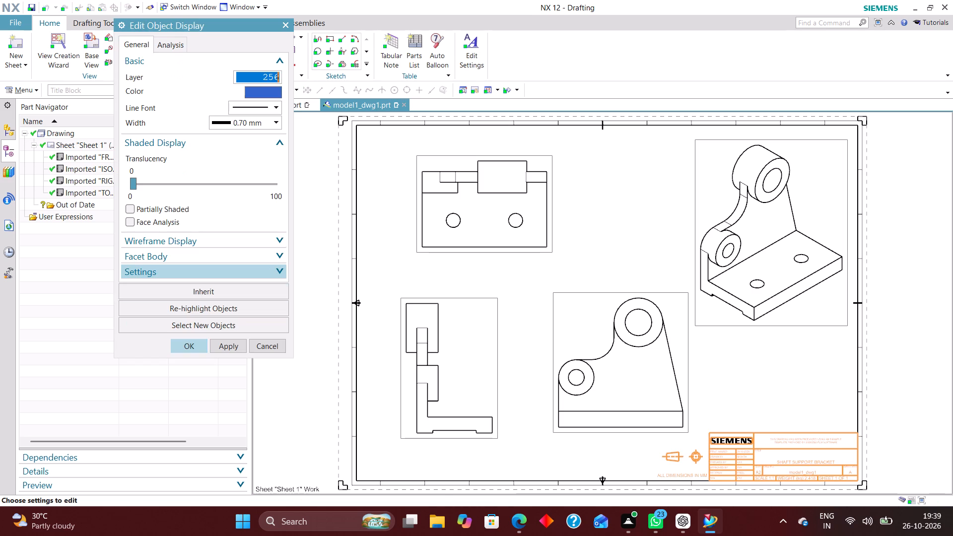
click(192, 346)
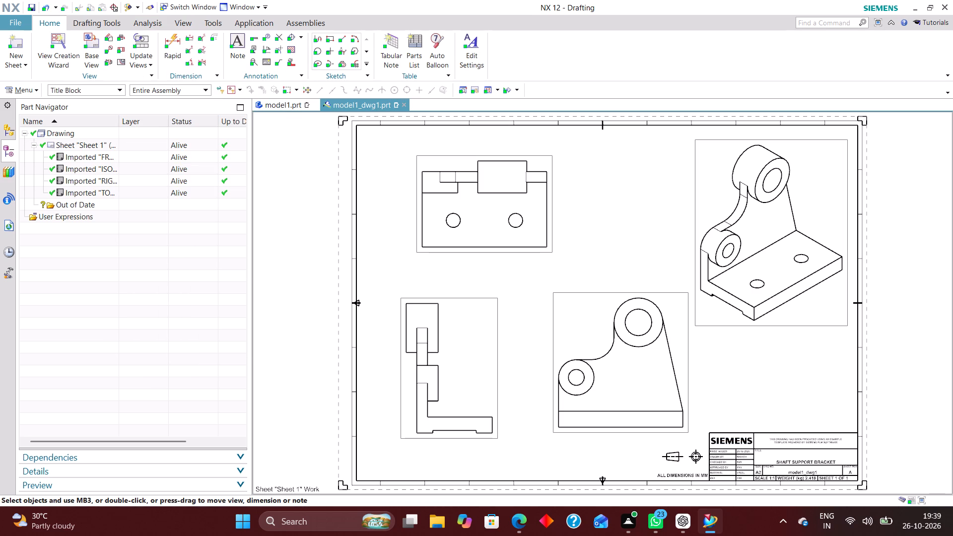
Set all layers except work layer 2 to visible only in Layer Settings and close the settings.
key(ctrl+l)
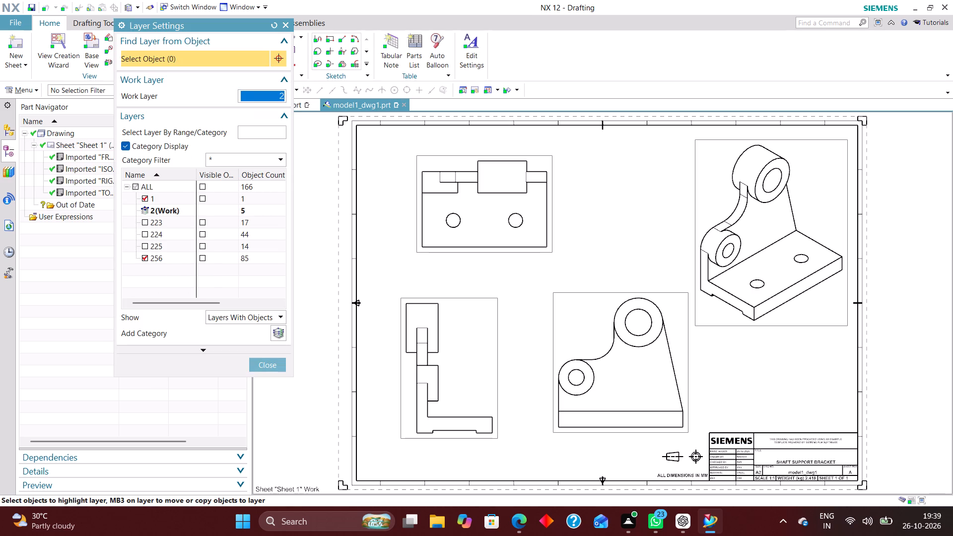
click(136, 183)
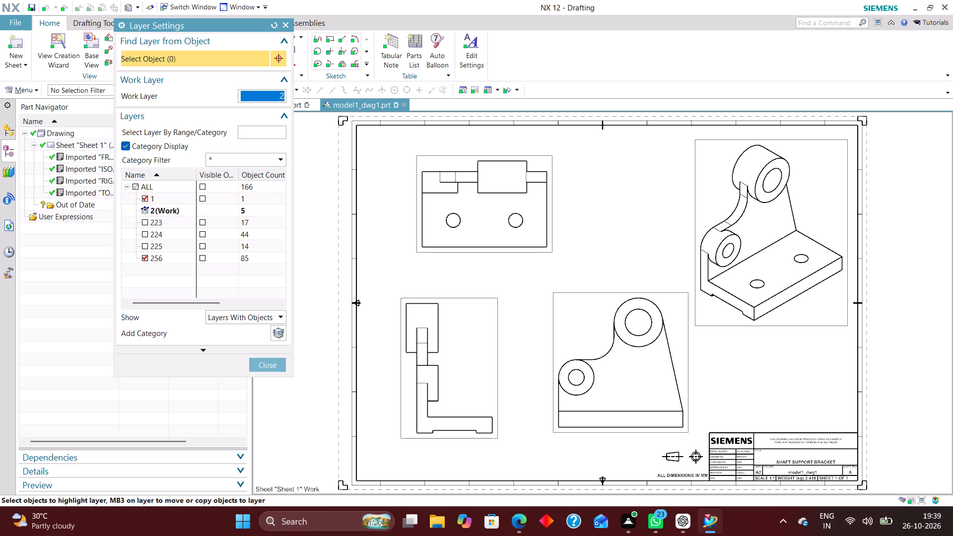
click(204, 183)
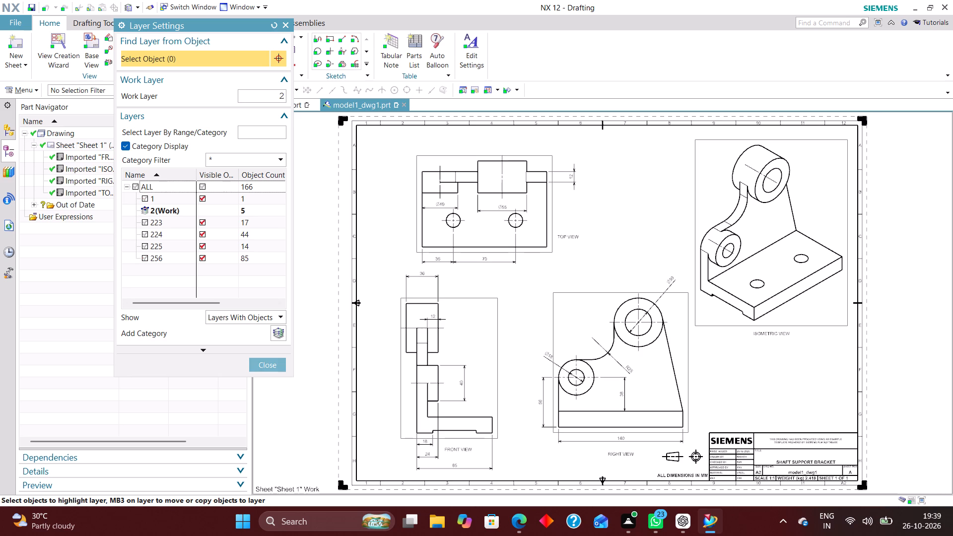
click(272, 365)
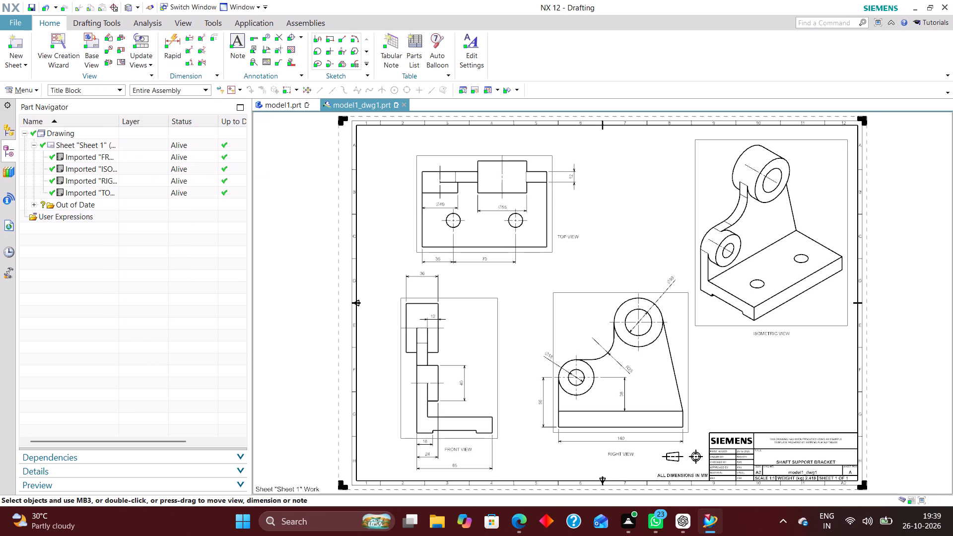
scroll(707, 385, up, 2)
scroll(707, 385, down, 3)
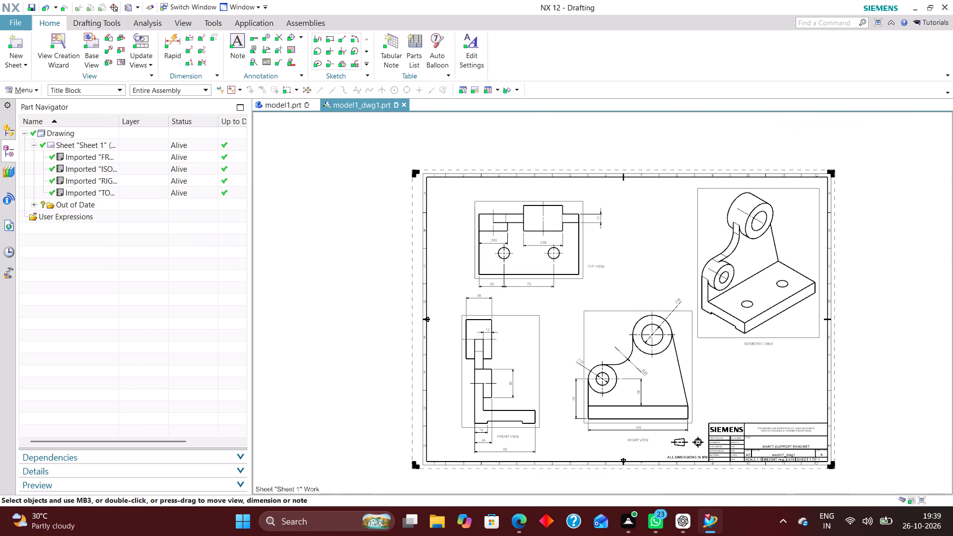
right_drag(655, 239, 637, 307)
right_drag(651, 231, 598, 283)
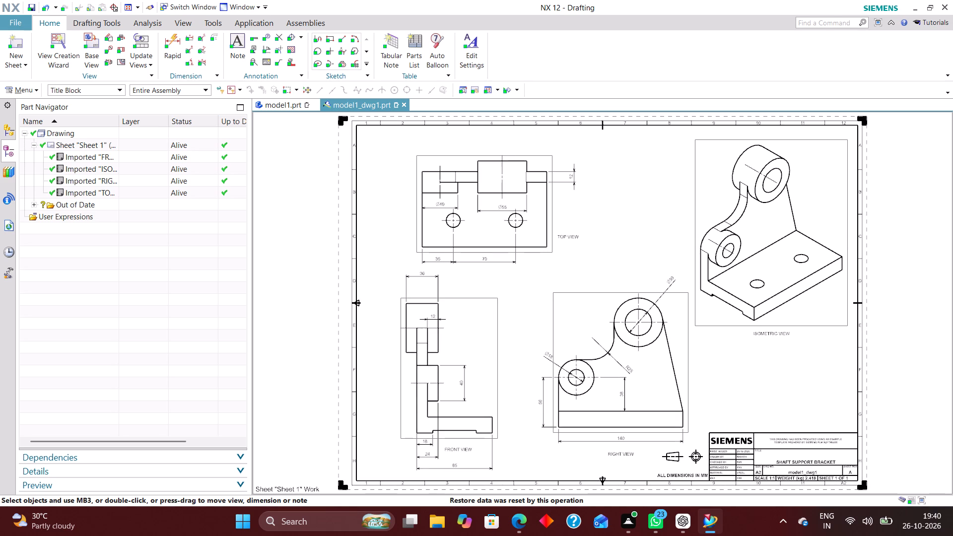
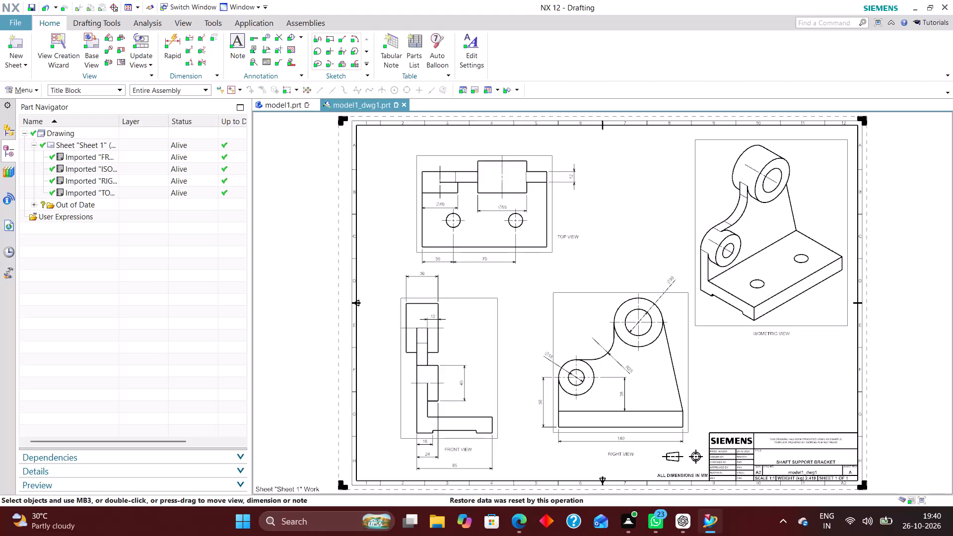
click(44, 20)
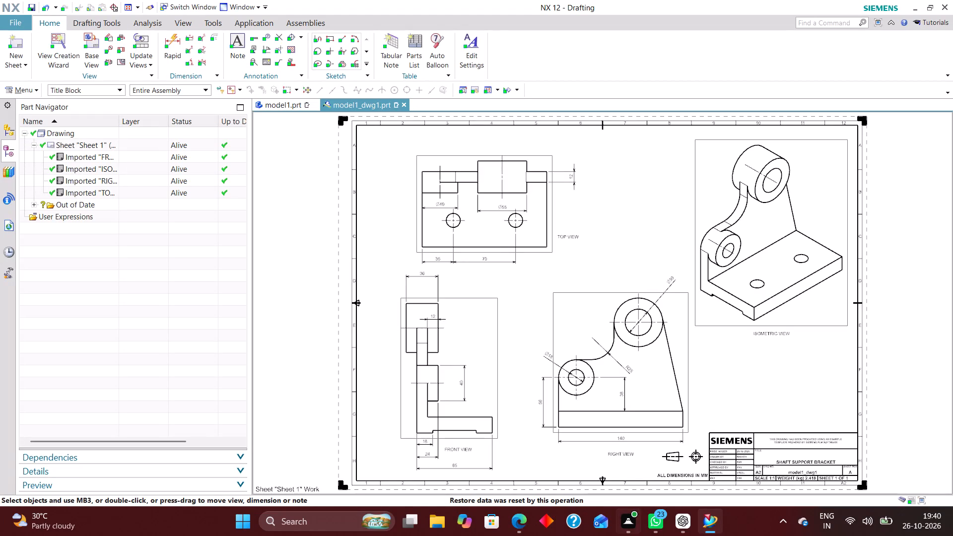
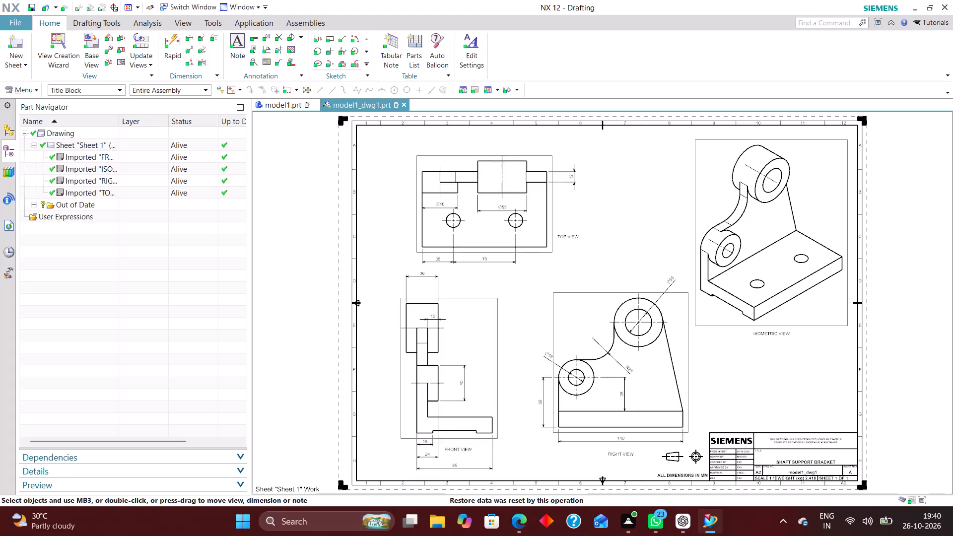
Switch to the bracket model part model1.prt and stop the journal recording.
click(292, 109)
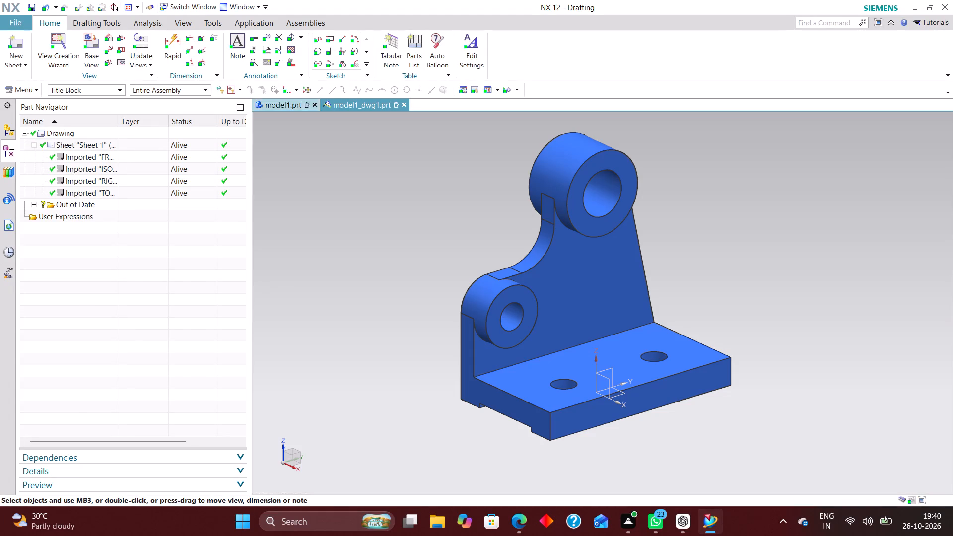
click(389, 22)
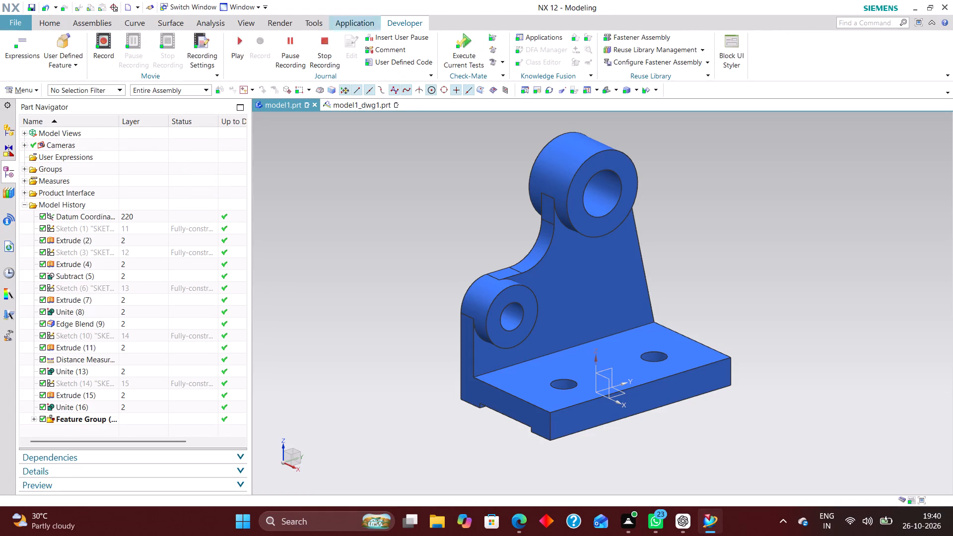
click(318, 37)
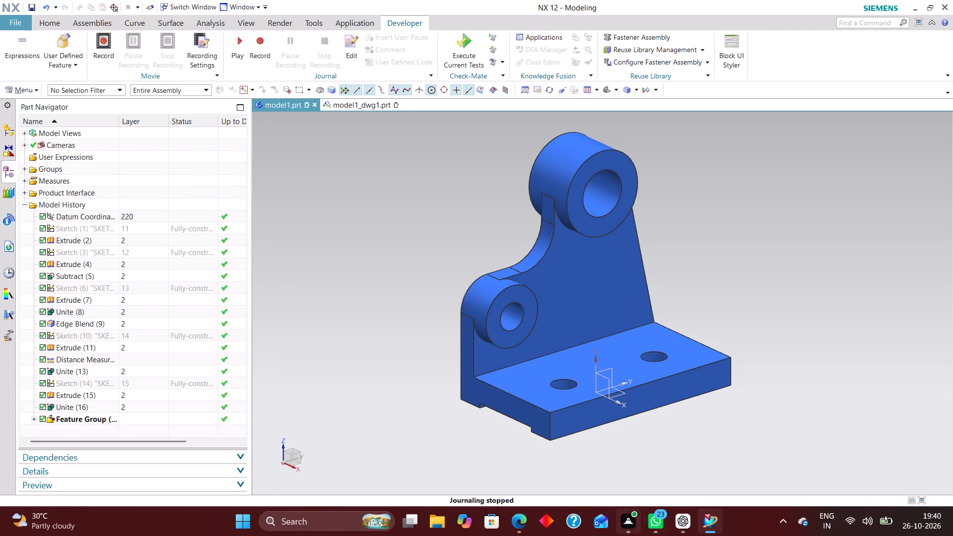